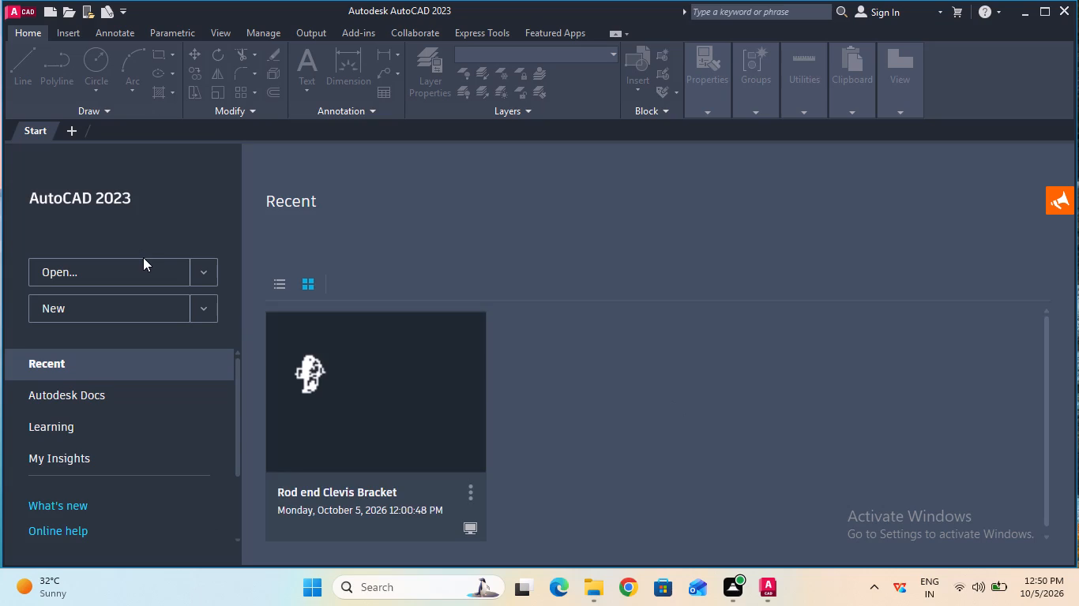
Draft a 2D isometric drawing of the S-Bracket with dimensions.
Create a new blank drawing.
click(145, 298)
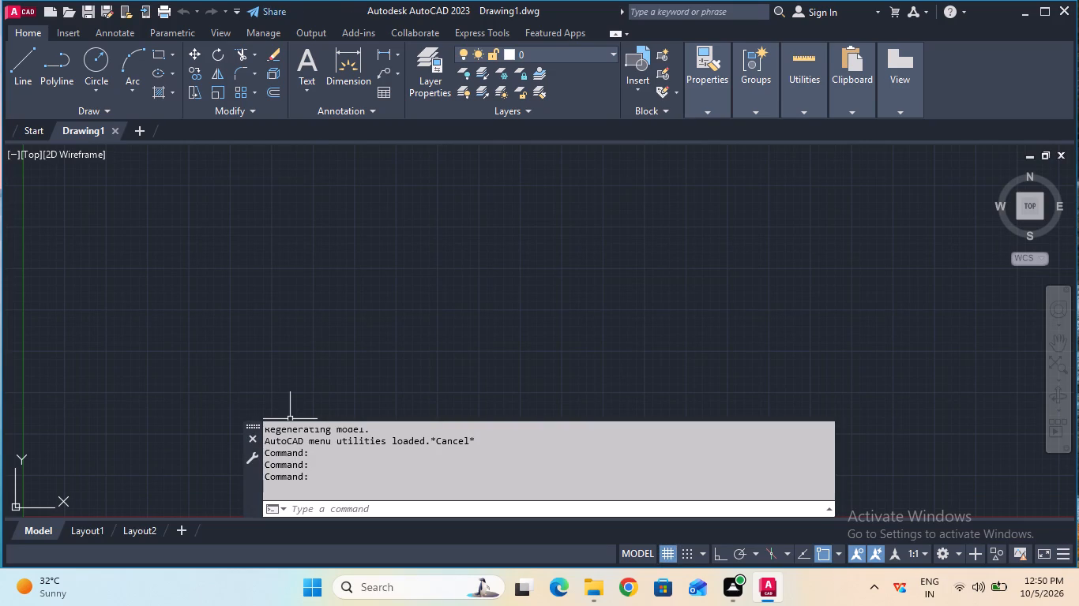
Turn on command log file recording with LOGFILEON.
click(355, 502)
text(log)
click(330, 375)
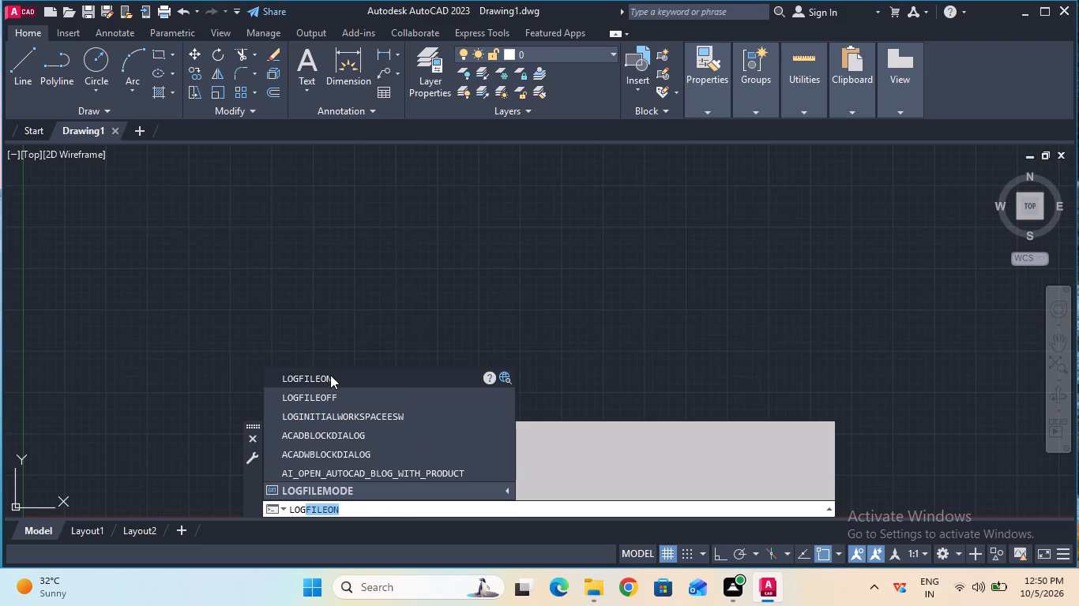
Configure the drawing units with length precision 0 and insertion scale in millimeters.
click(355, 503)
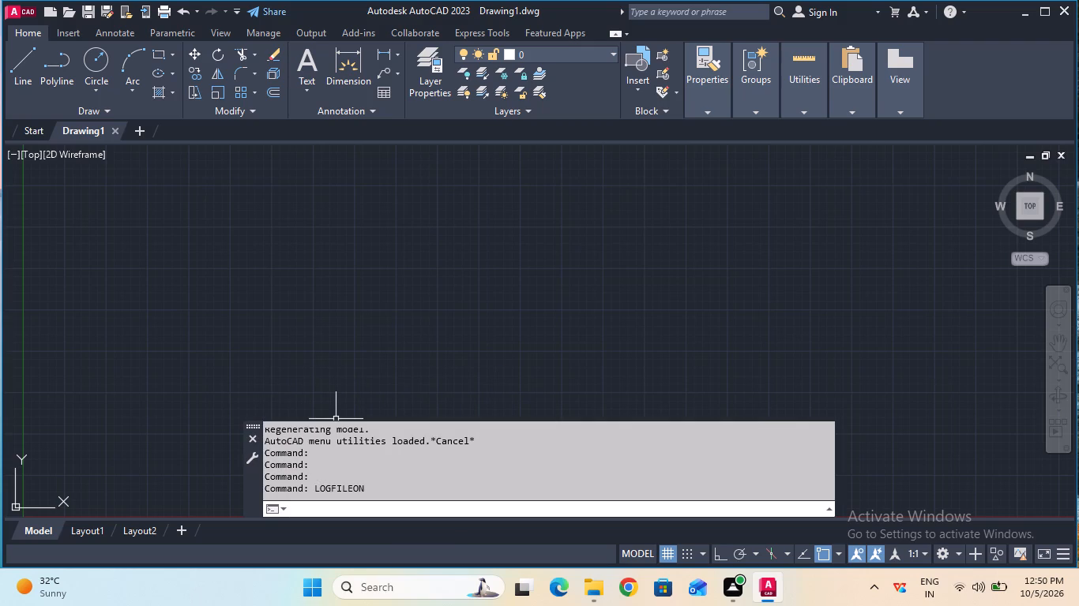
text(uni)
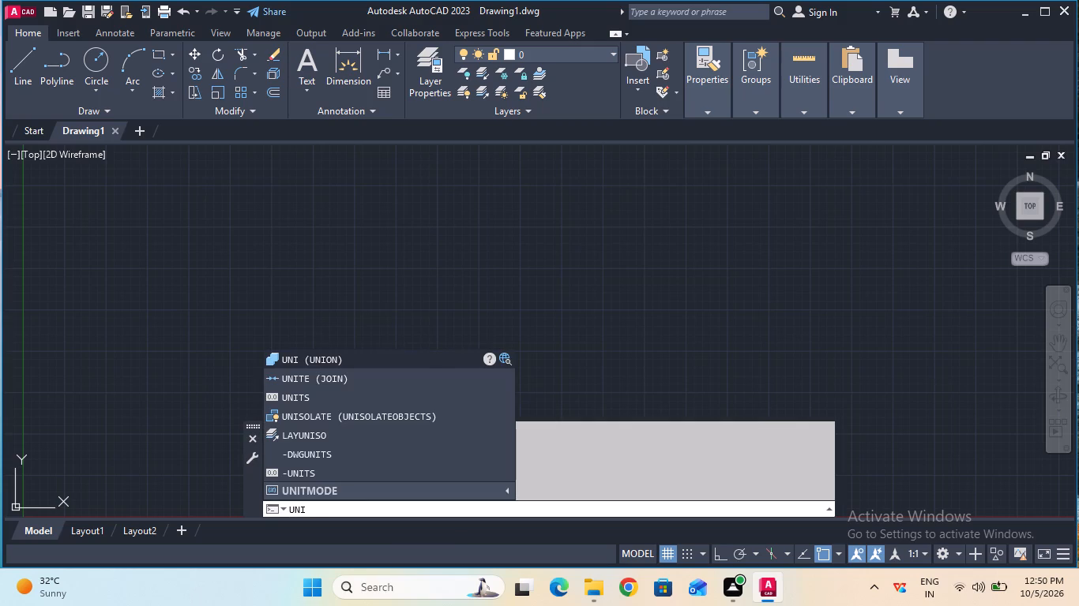
click(344, 395)
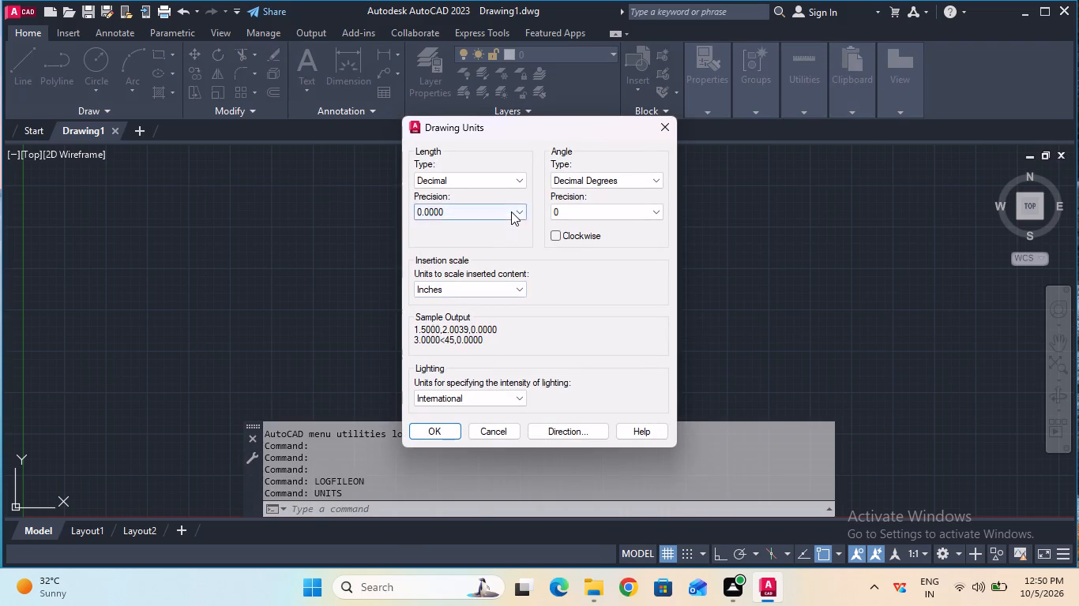
click(511, 211)
click(509, 225)
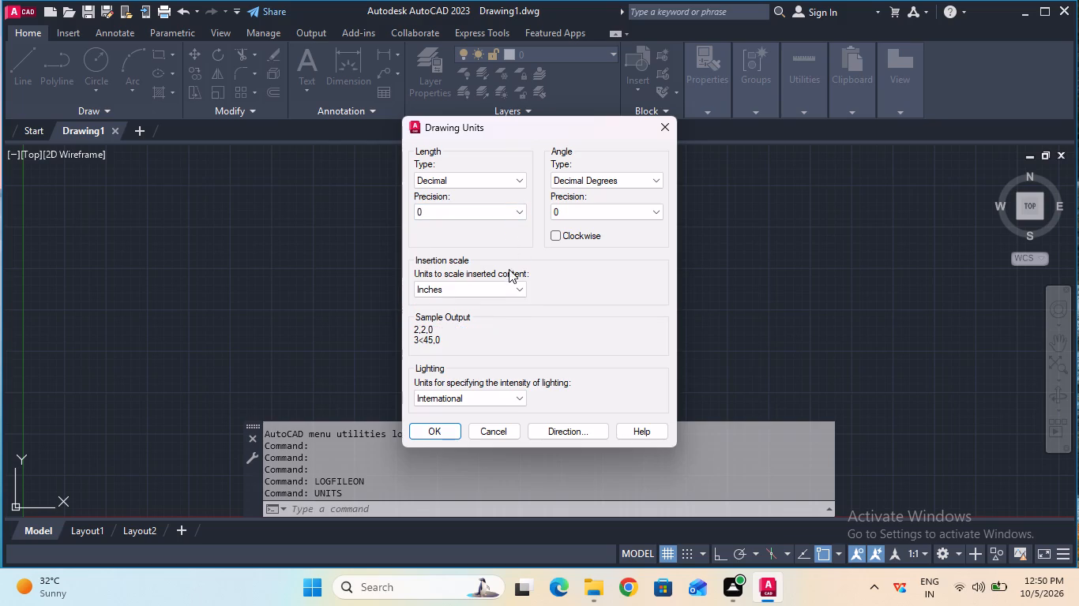
click(509, 286)
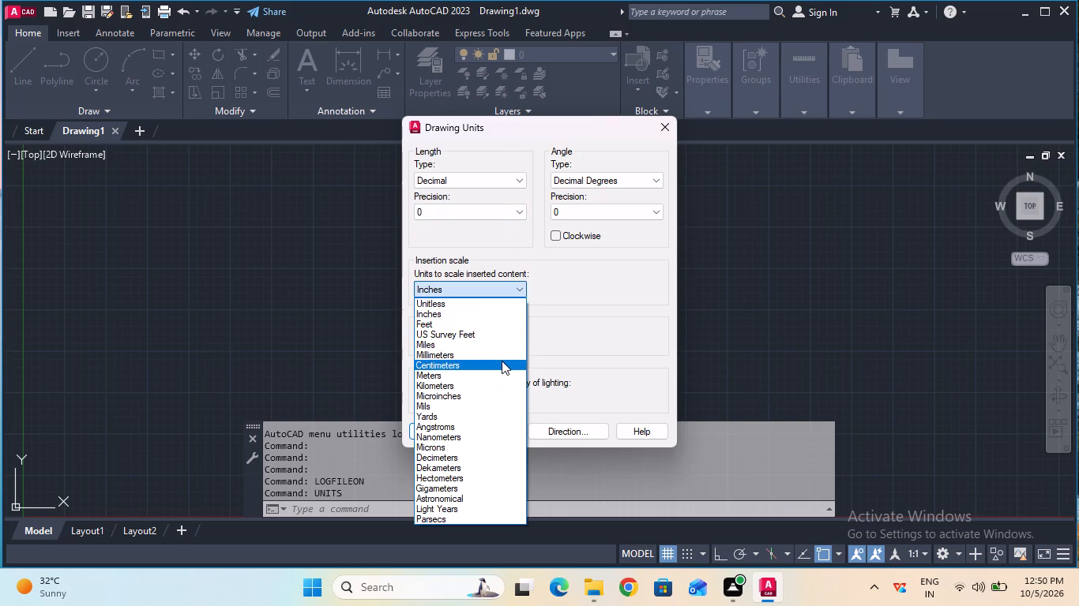
click(502, 357)
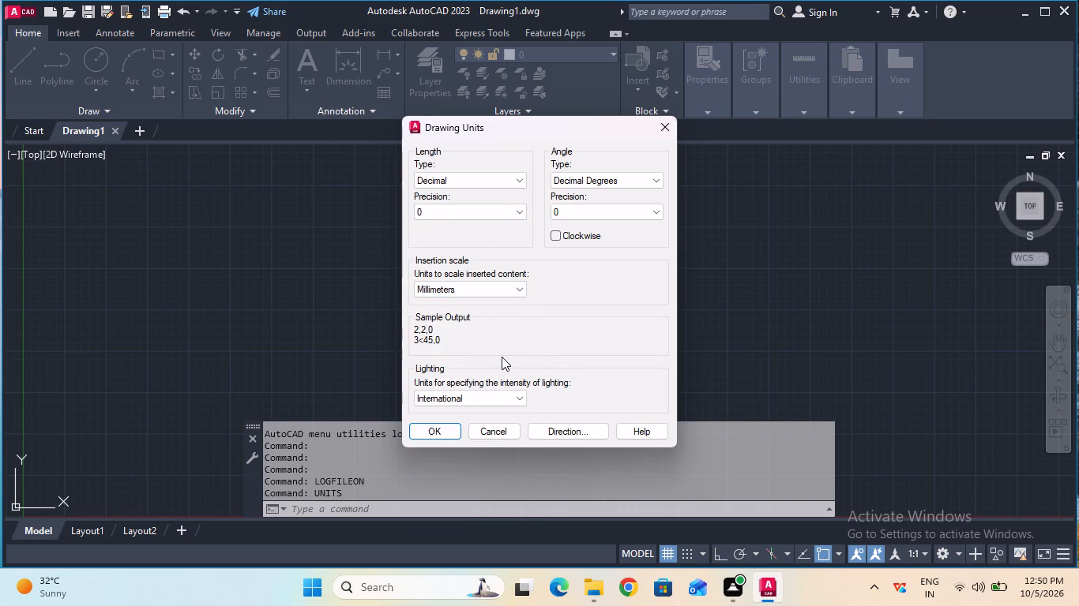
click(446, 432)
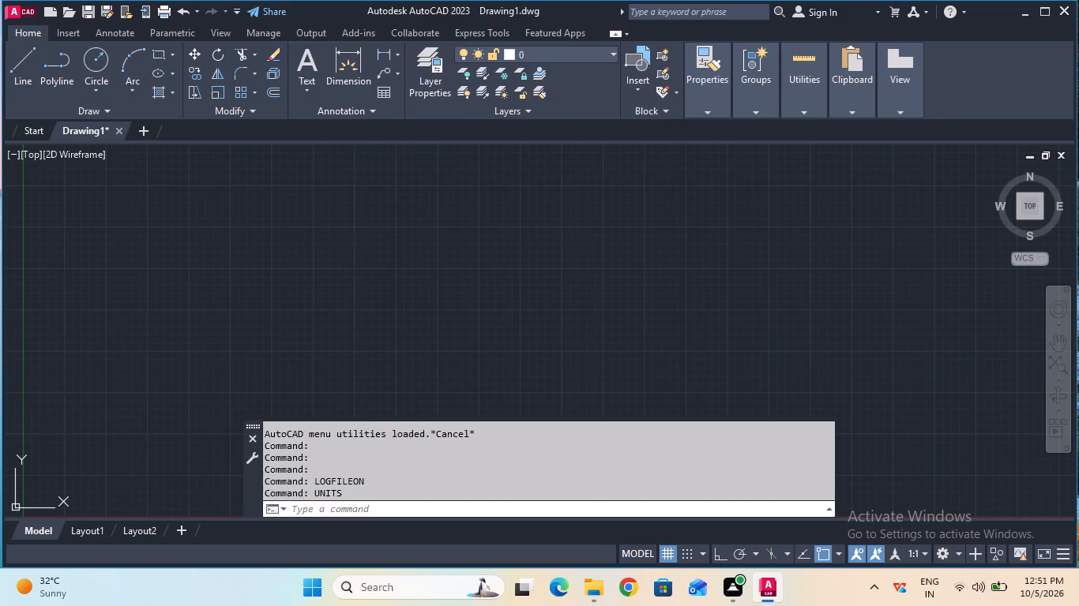
Modify the Standard dimension style to text height 6 and ISO standard text alignment.
click(410, 502)
key(d)
key(Return)
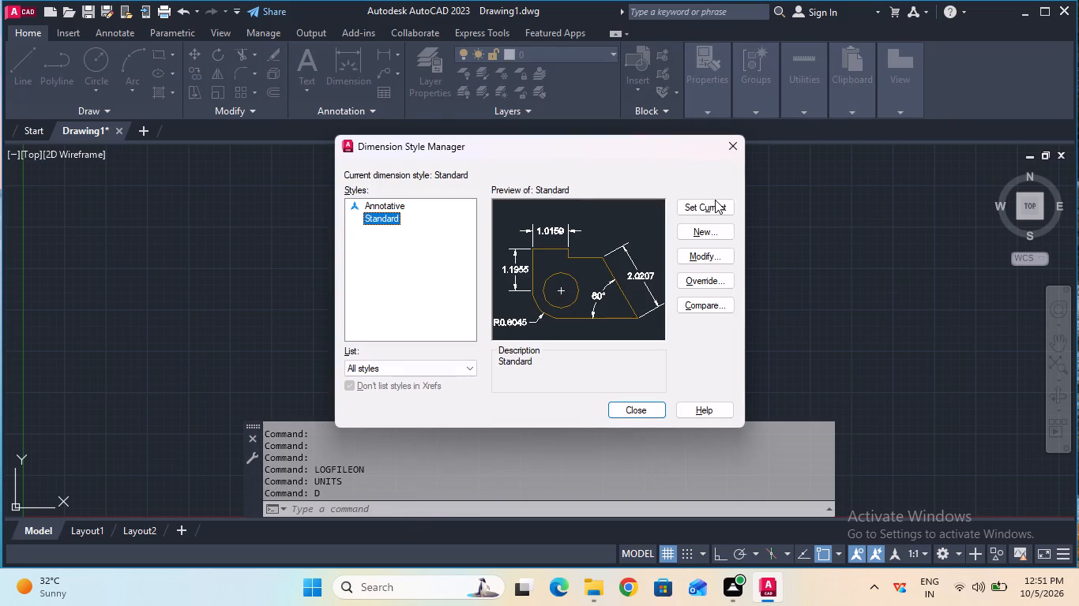
click(705, 251)
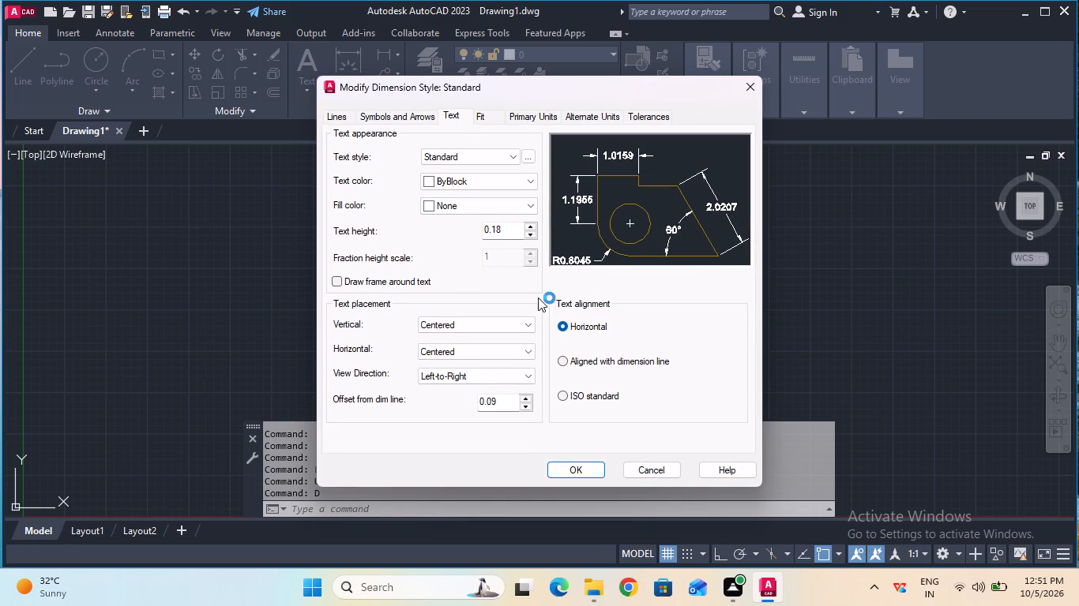
click(509, 226)
key(BackSpace)
key(BackSpace)
key(BackSpace)
key(BackSpace)
key(BackSpace)
key(BackSpace)
key(BackSpace)
key(6)
click(560, 394)
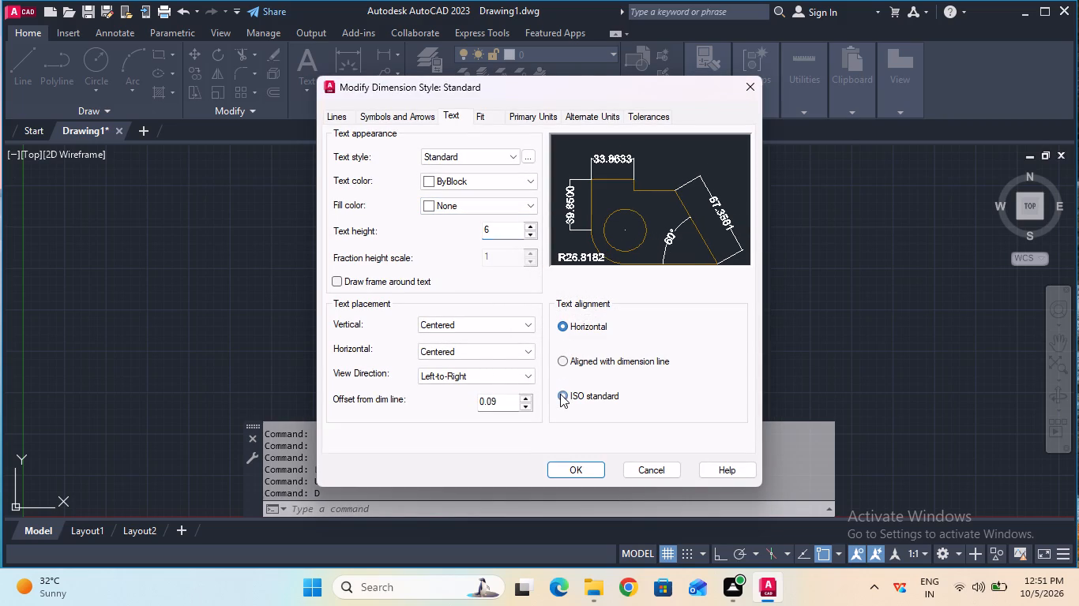
Set the Standard dimension style's linear precision to 0 and make the style current.
click(514, 116)
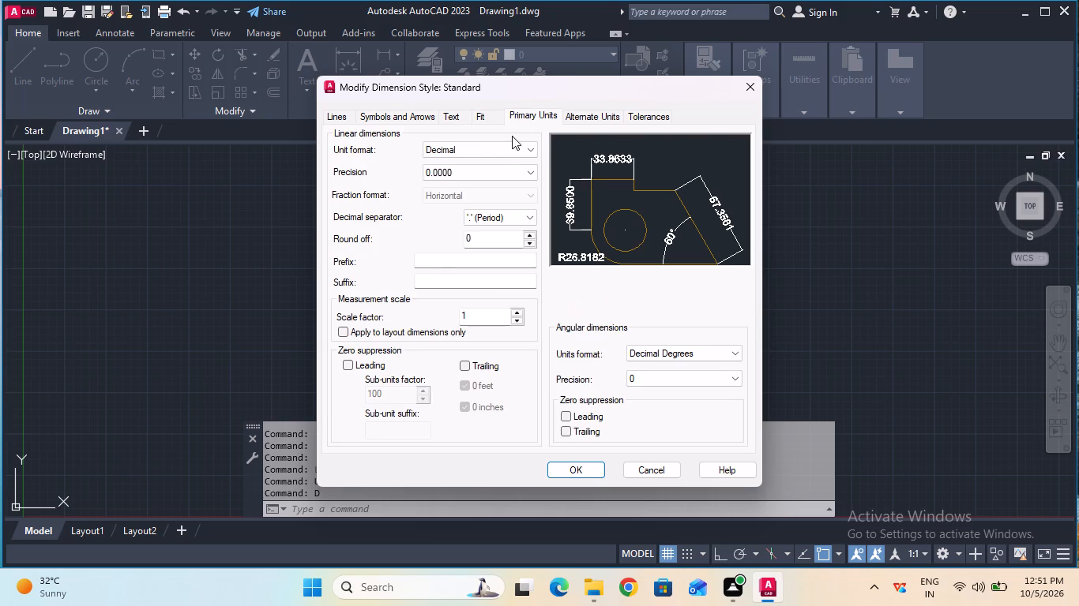
click(498, 170)
click(496, 183)
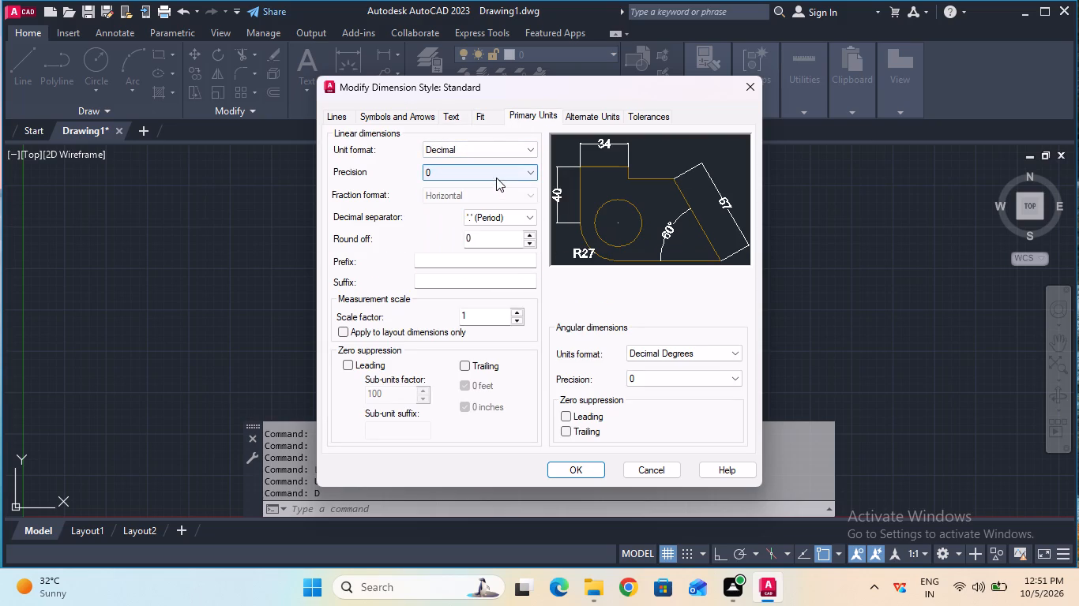
click(562, 465)
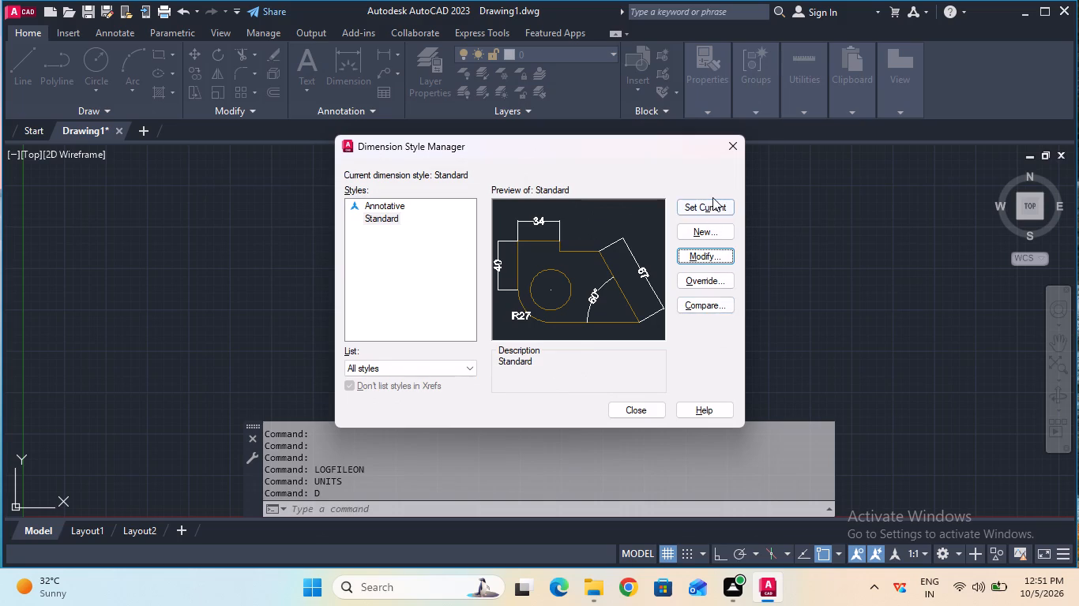
click(712, 198)
click(637, 402)
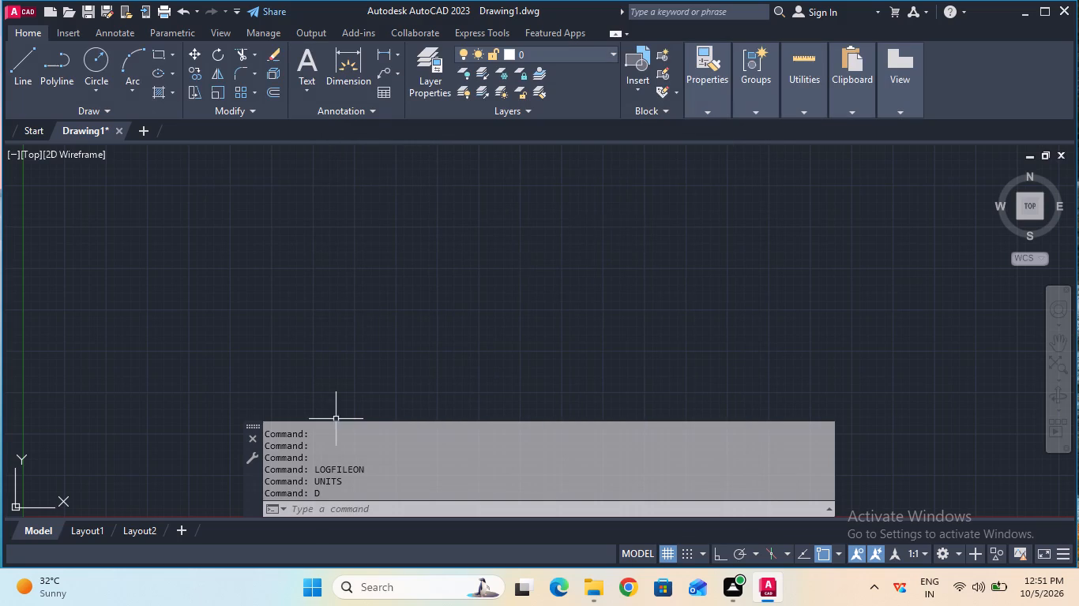
Set the model space limits with lower-left corner 0,0 and upper-right corner 100,100.
click(479, 503)
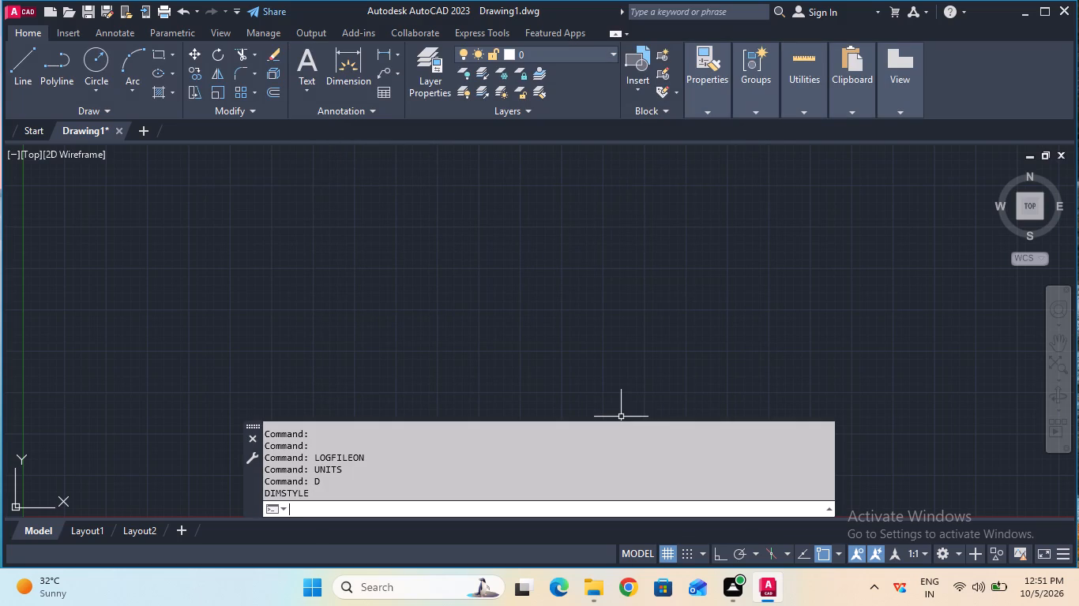
text(li)
key(m)
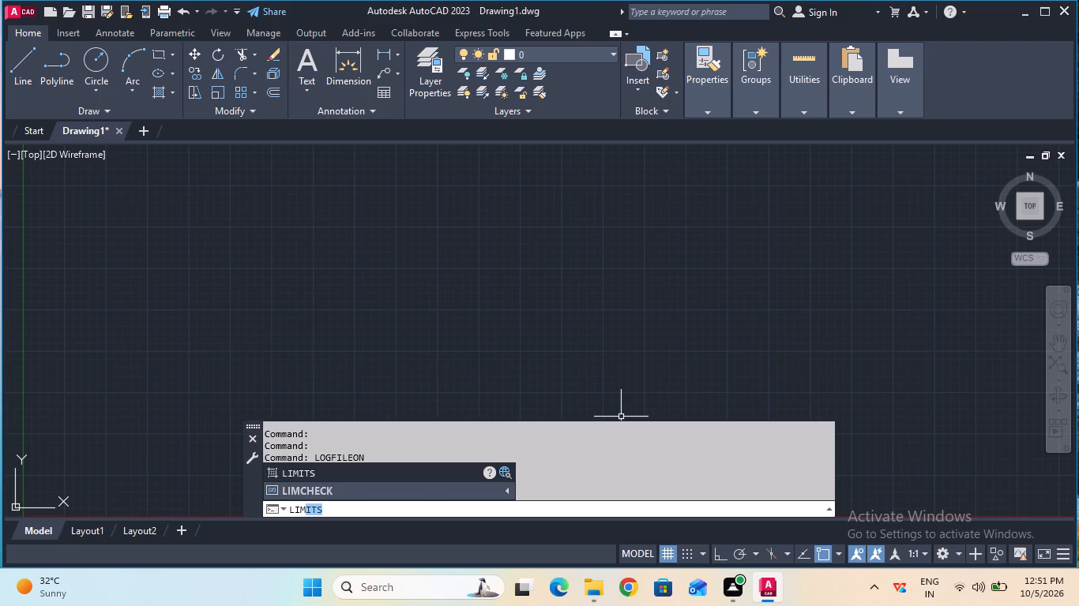
click(338, 474)
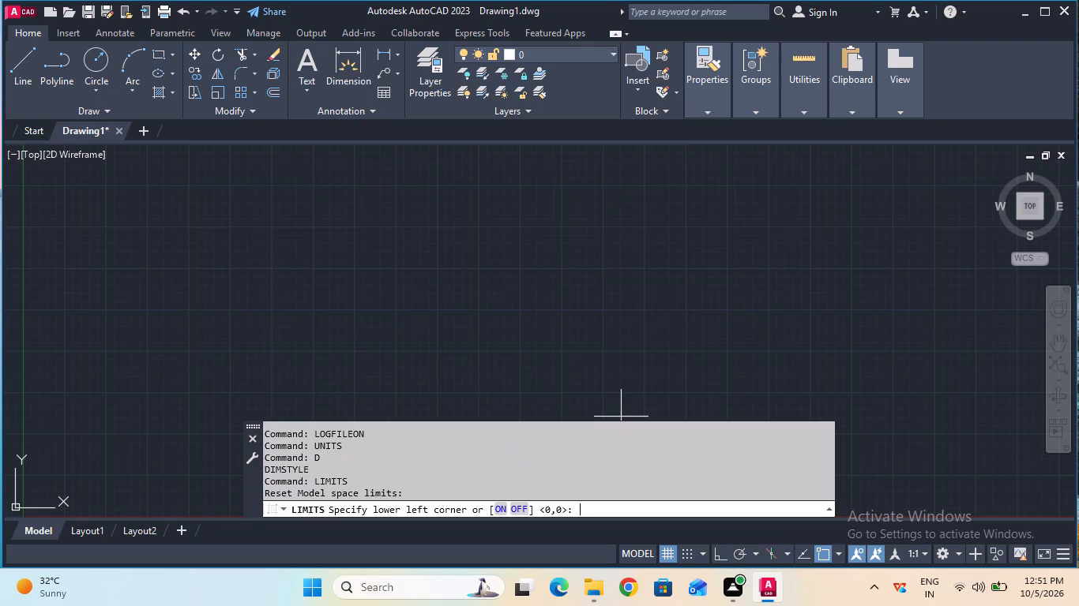
click(591, 511)
text(0,0)
key(Return)
text(100,100)
key(Return)
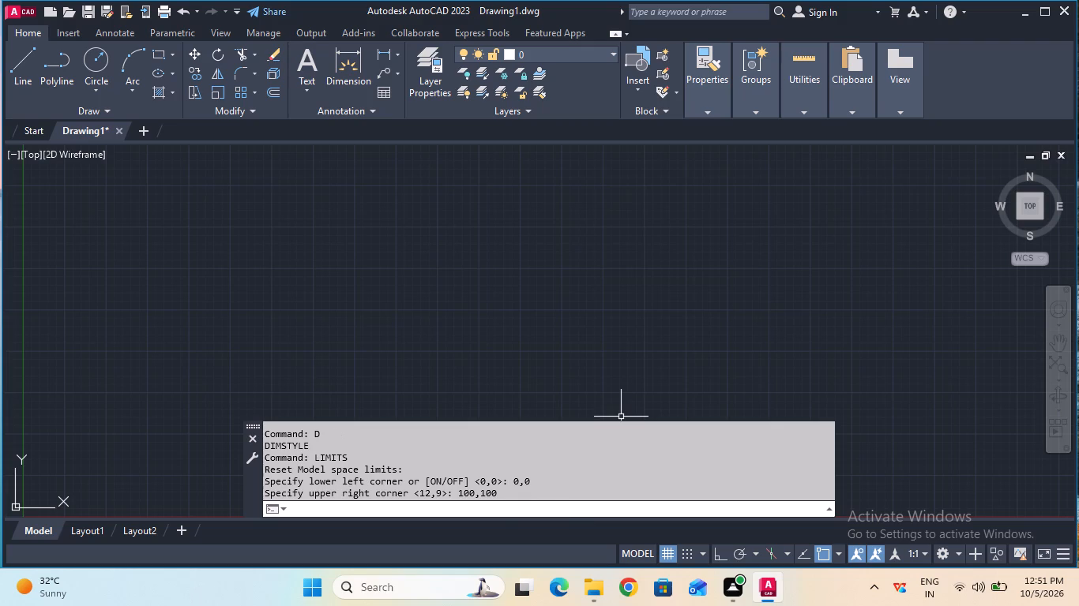
key(z)
key(Return)
key(a)
key(Return)
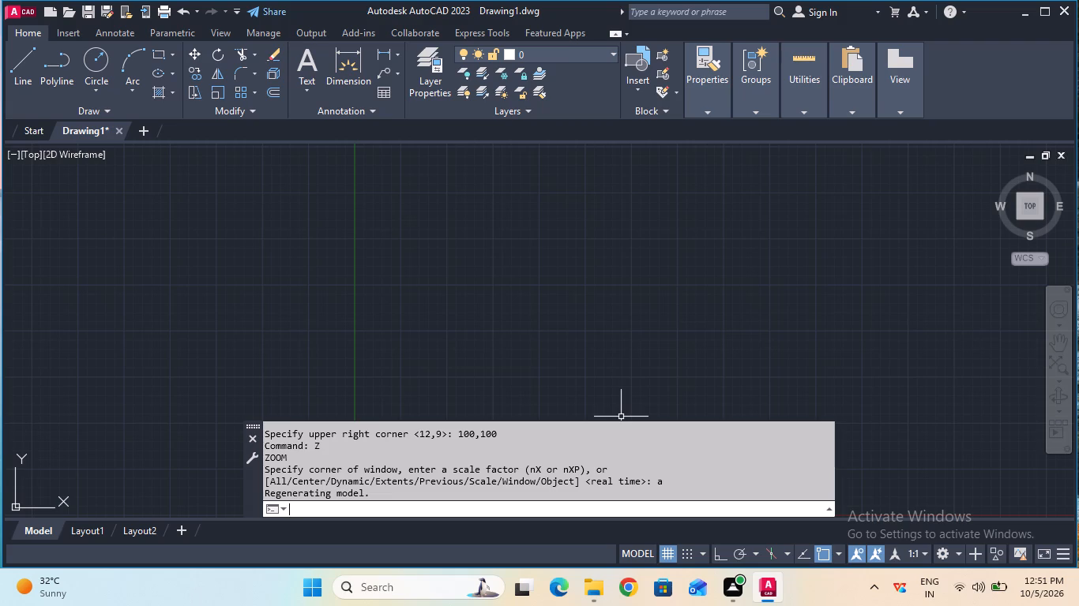
Load the CENTER linetype from acad.lin into the drawing.
click(394, 47)
click(408, 110)
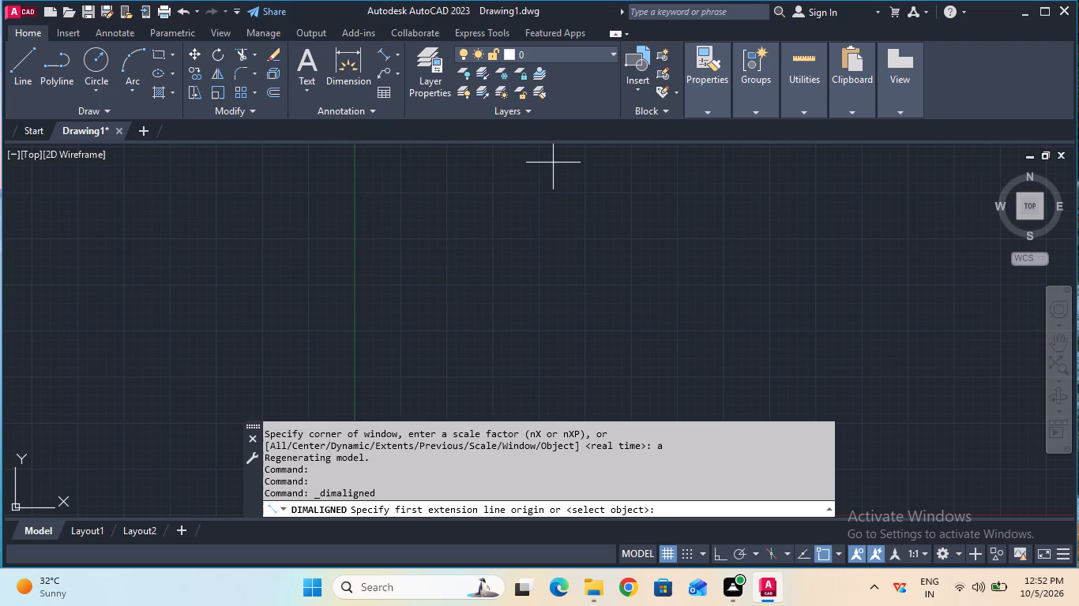
click(712, 109)
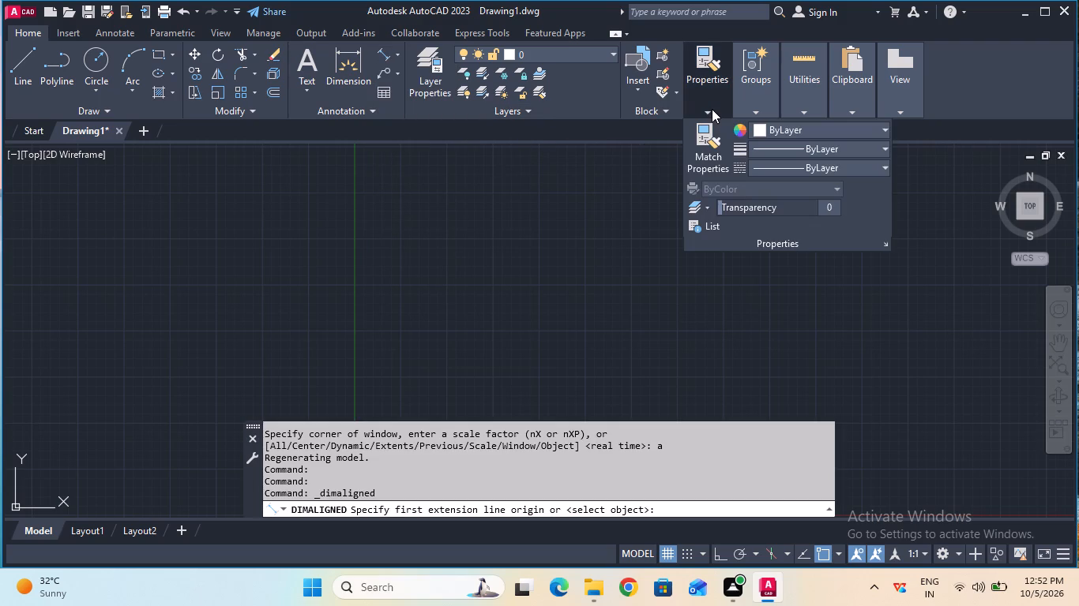
click(772, 167)
click(779, 238)
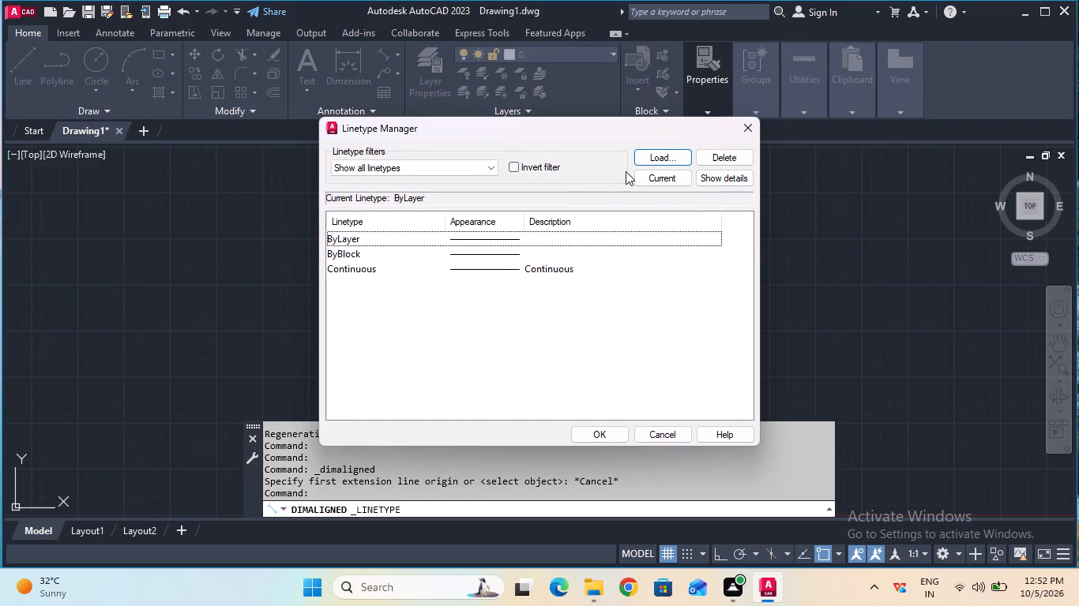
click(640, 165)
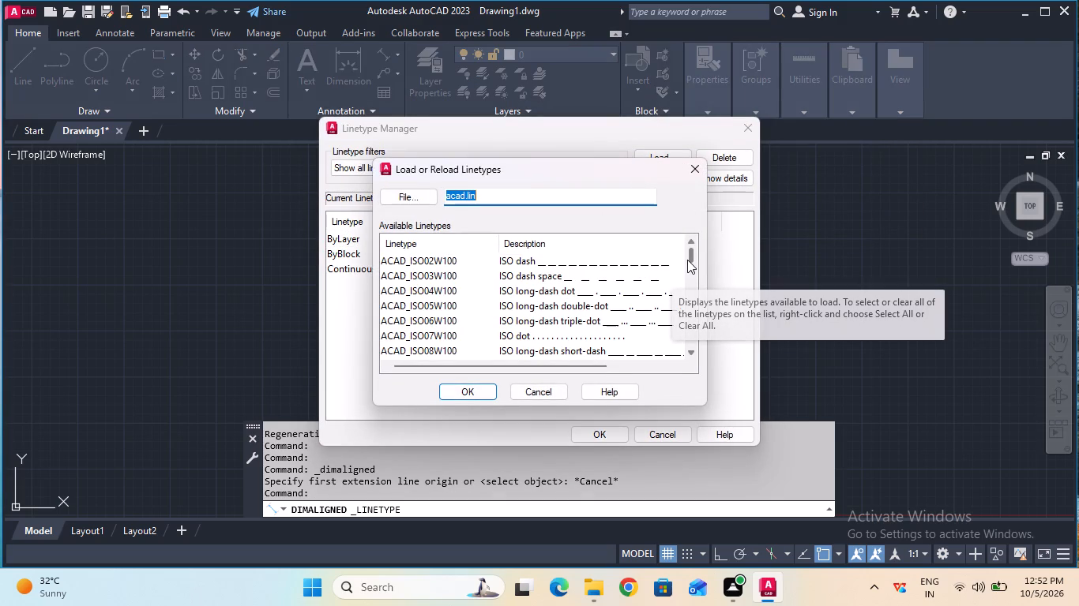
drag(687, 260, 692, 281)
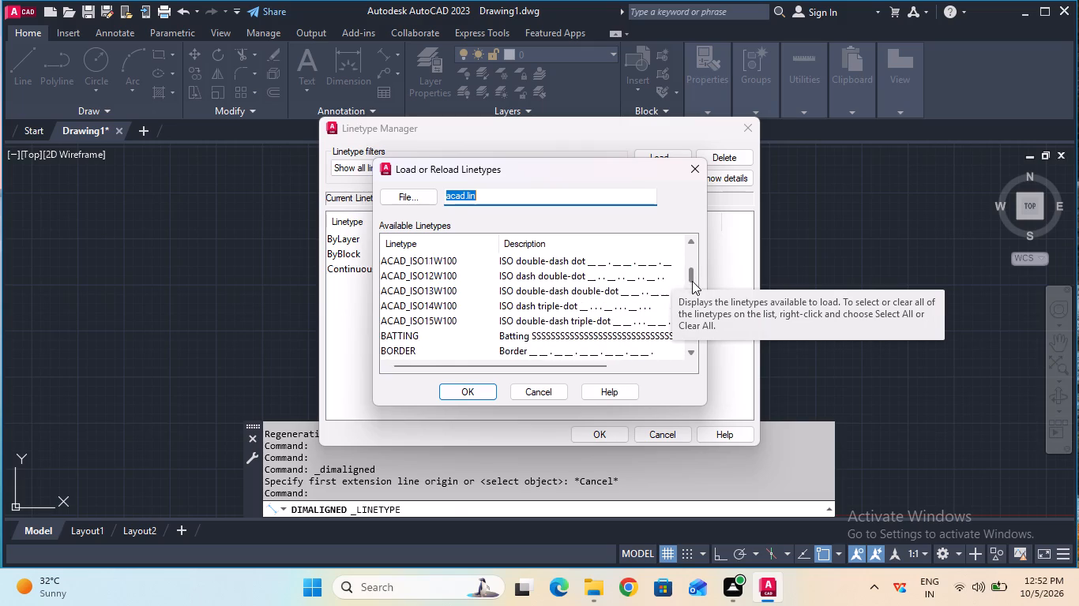
drag(692, 281, 694, 297)
click(566, 275)
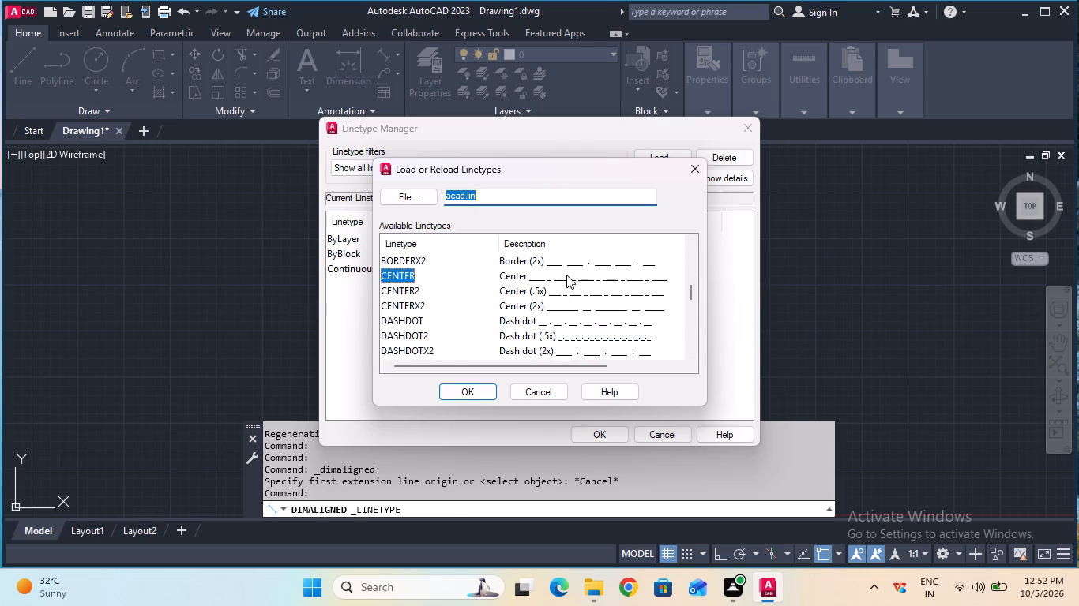
click(474, 387)
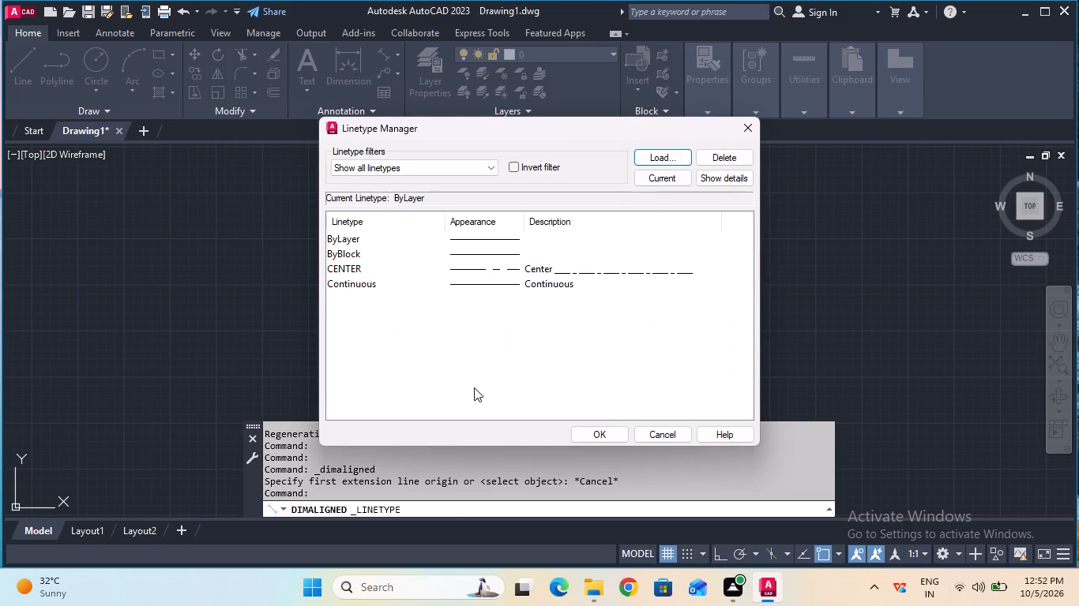
click(588, 442)
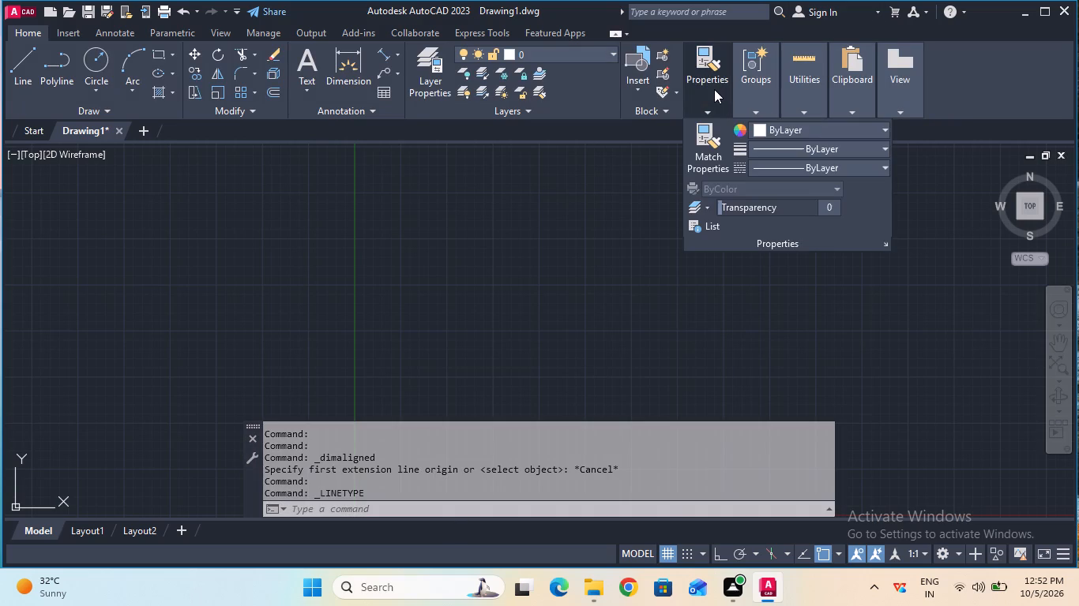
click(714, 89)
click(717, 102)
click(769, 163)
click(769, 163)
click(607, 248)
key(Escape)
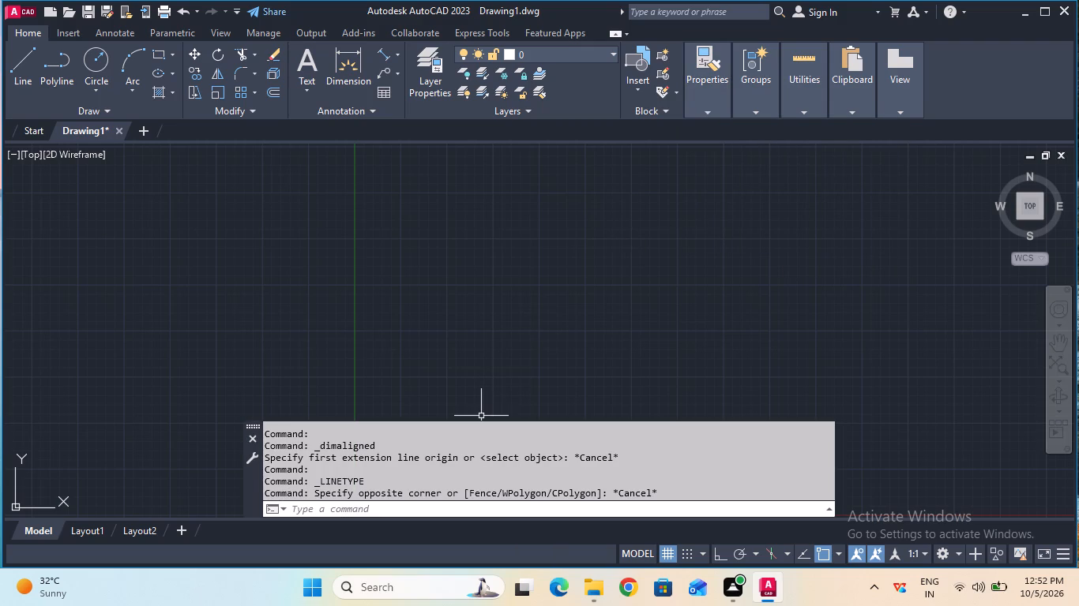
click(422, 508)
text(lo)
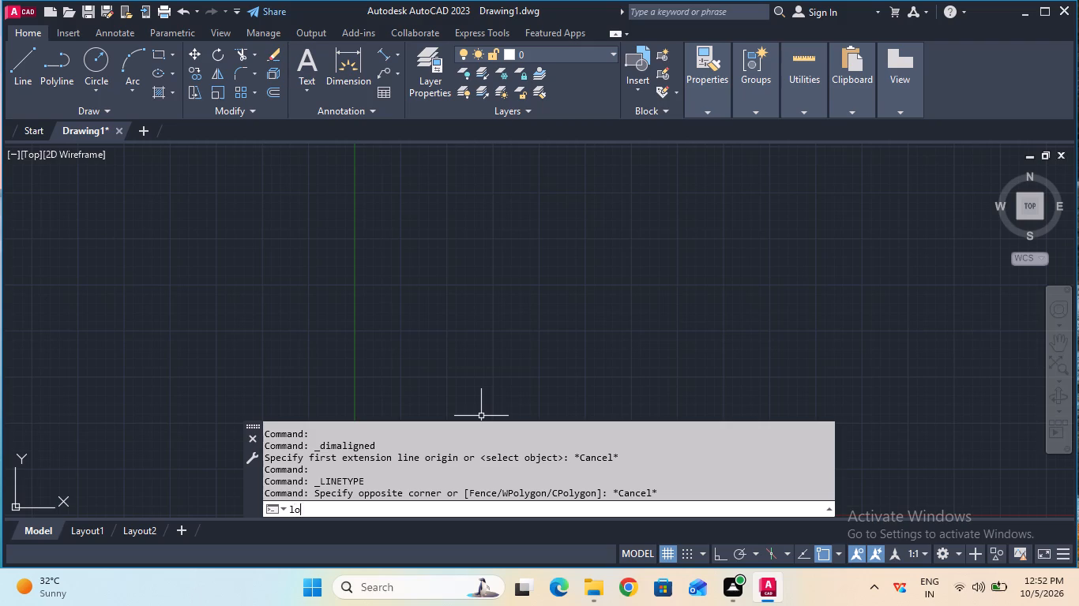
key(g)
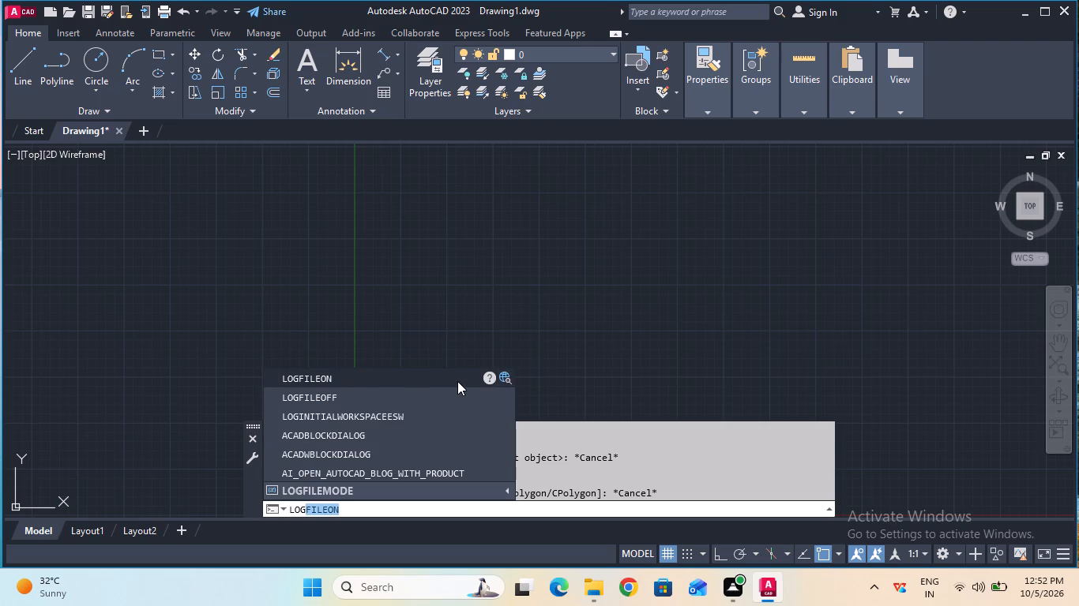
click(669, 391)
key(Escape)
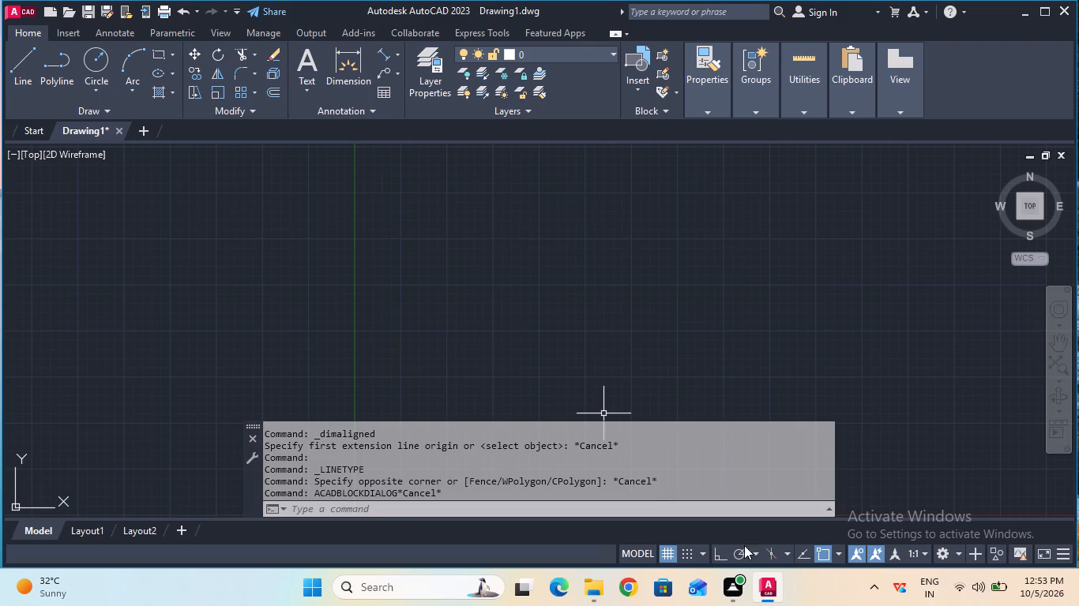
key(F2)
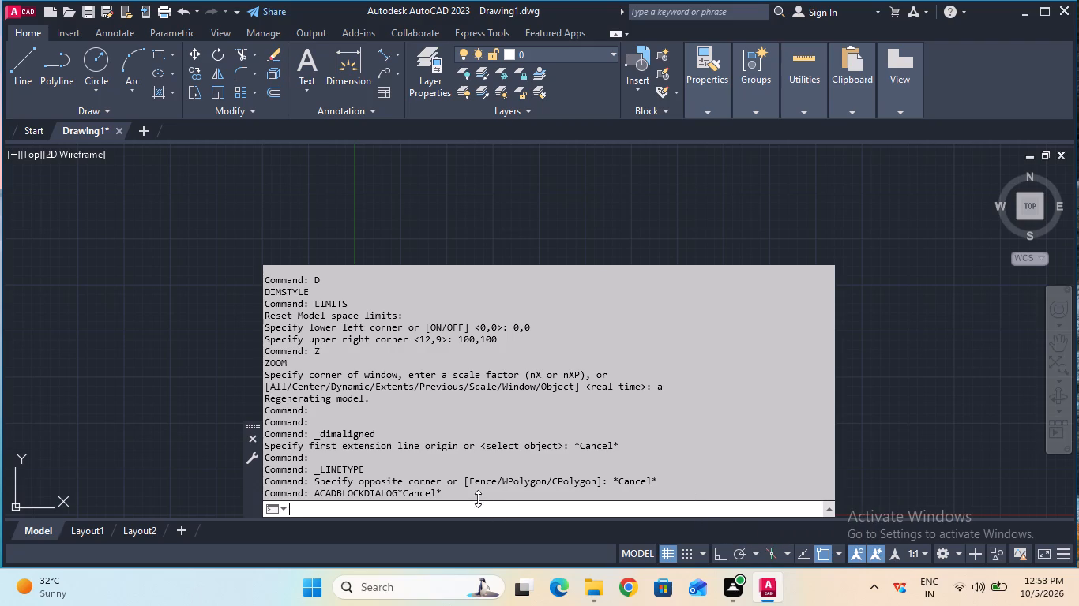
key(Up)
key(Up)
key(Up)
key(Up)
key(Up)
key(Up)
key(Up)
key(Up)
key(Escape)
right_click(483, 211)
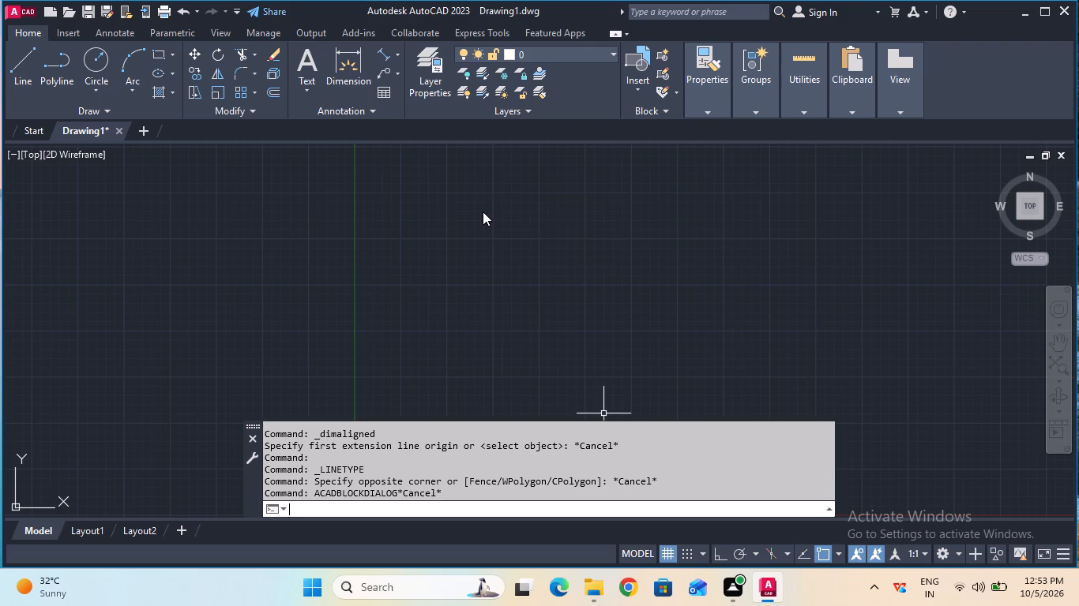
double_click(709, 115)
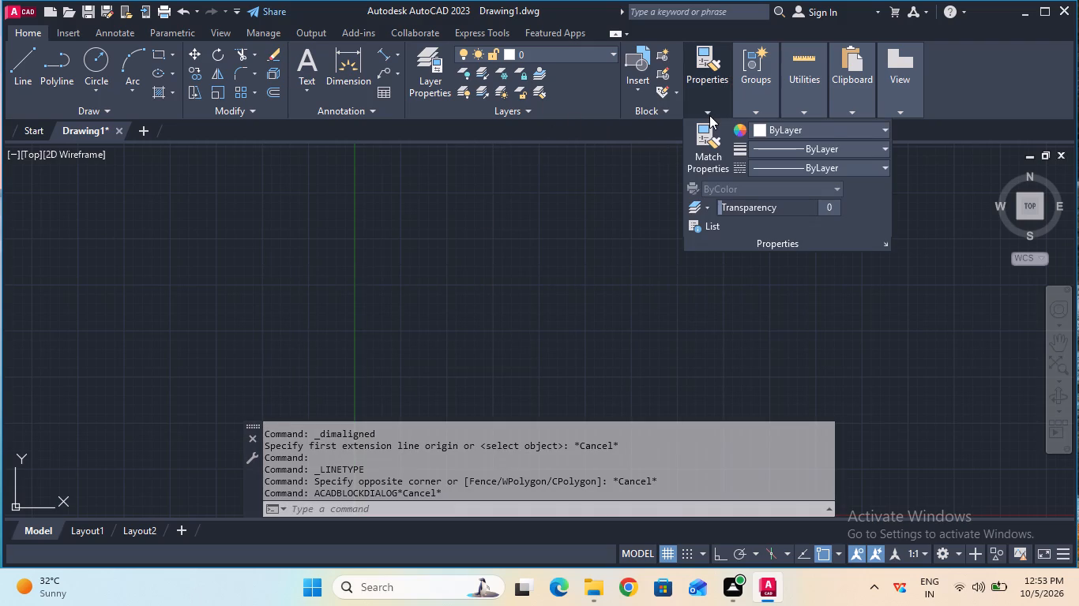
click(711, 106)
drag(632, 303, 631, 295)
Turn on Ortho mode and switch to isometric drafting on the top isoplane.
key(F8)
key(7)
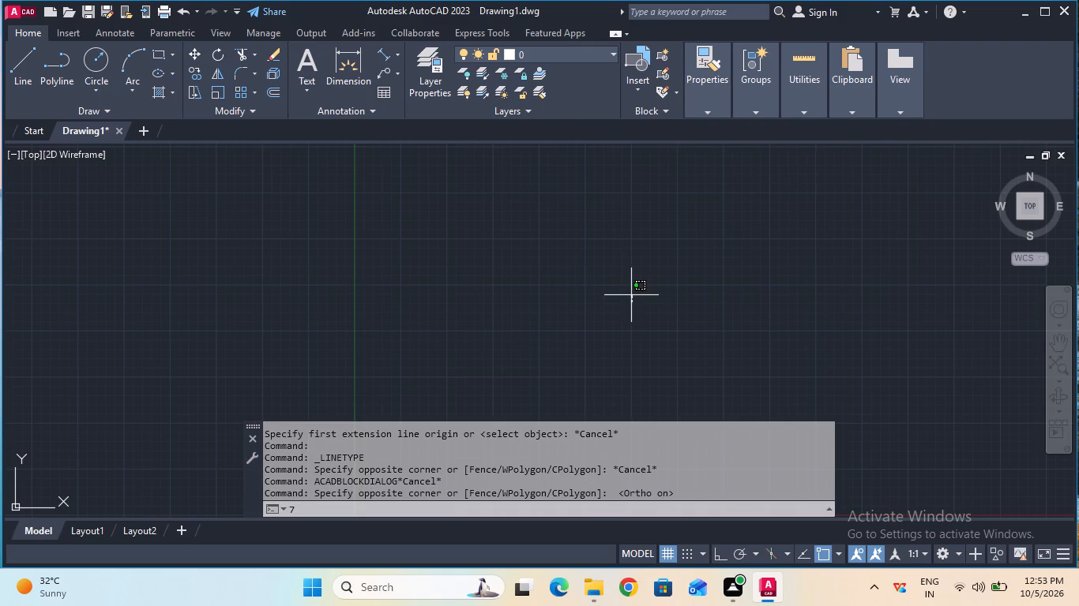
click(596, 234)
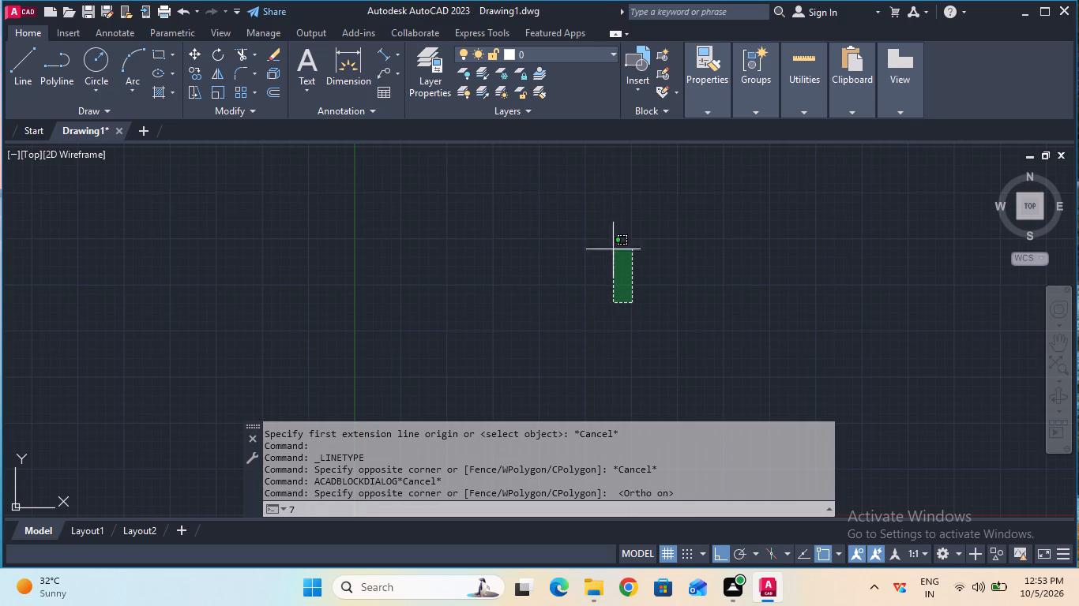
double_click(692, 319)
key(Escape)
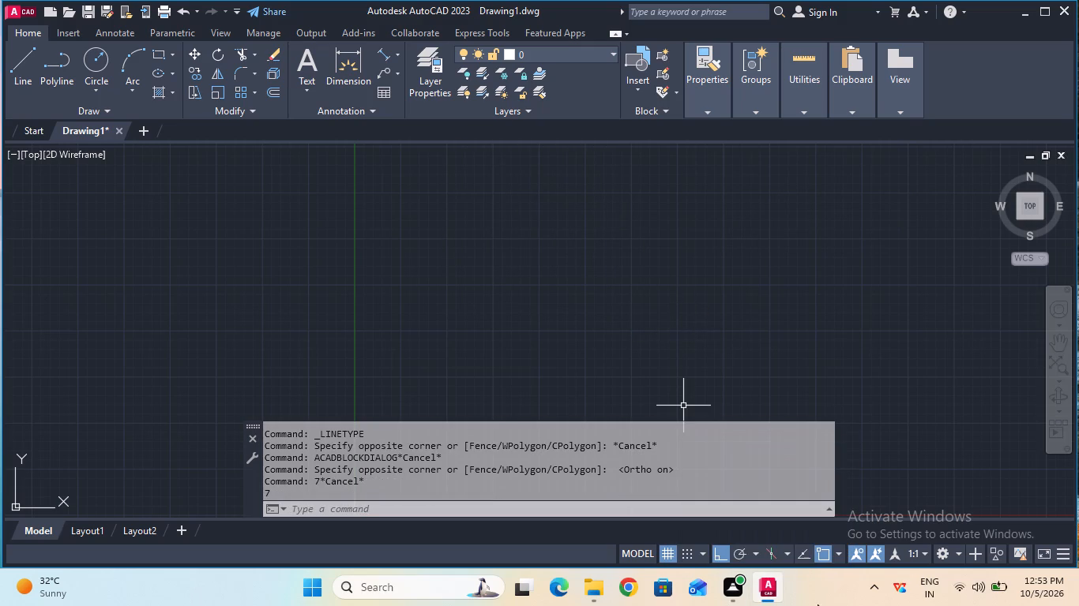
click(786, 552)
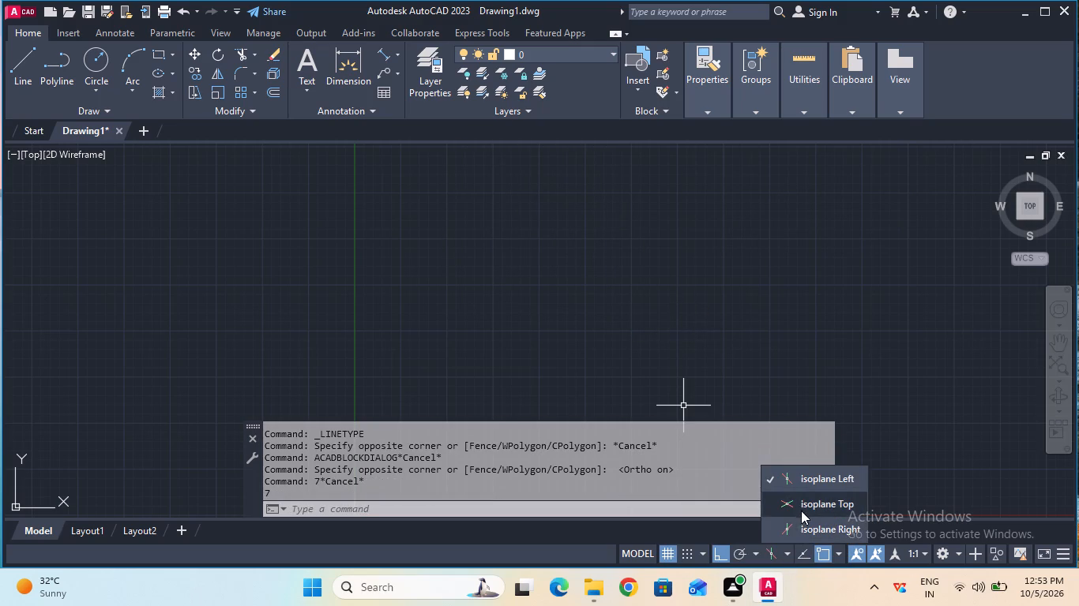
click(801, 507)
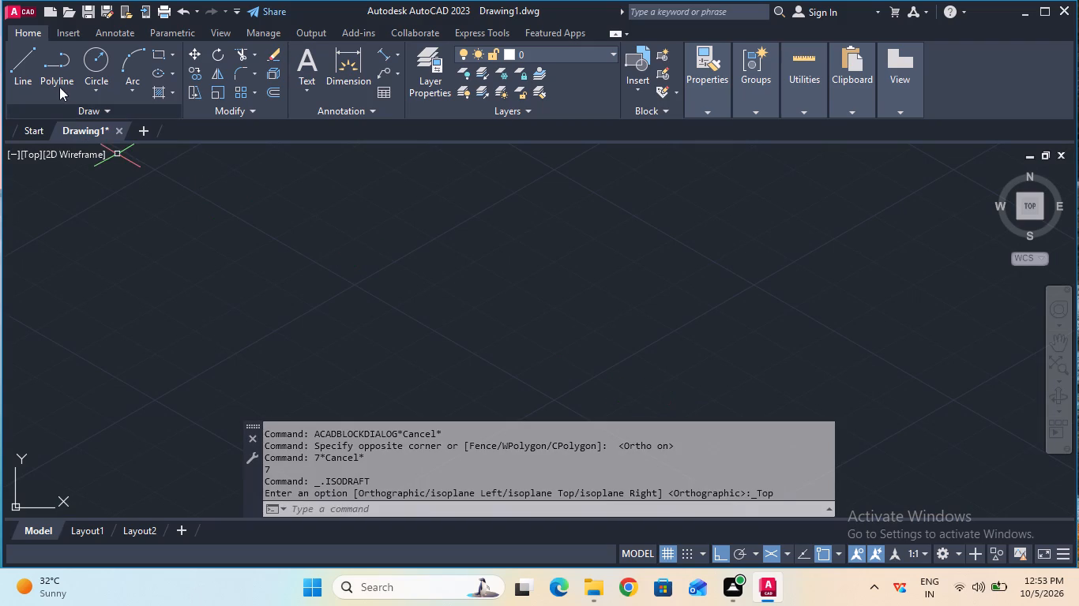
Draw a 40 mm line at 330° along the top isoplane in the empty drawing area.
click(32, 80)
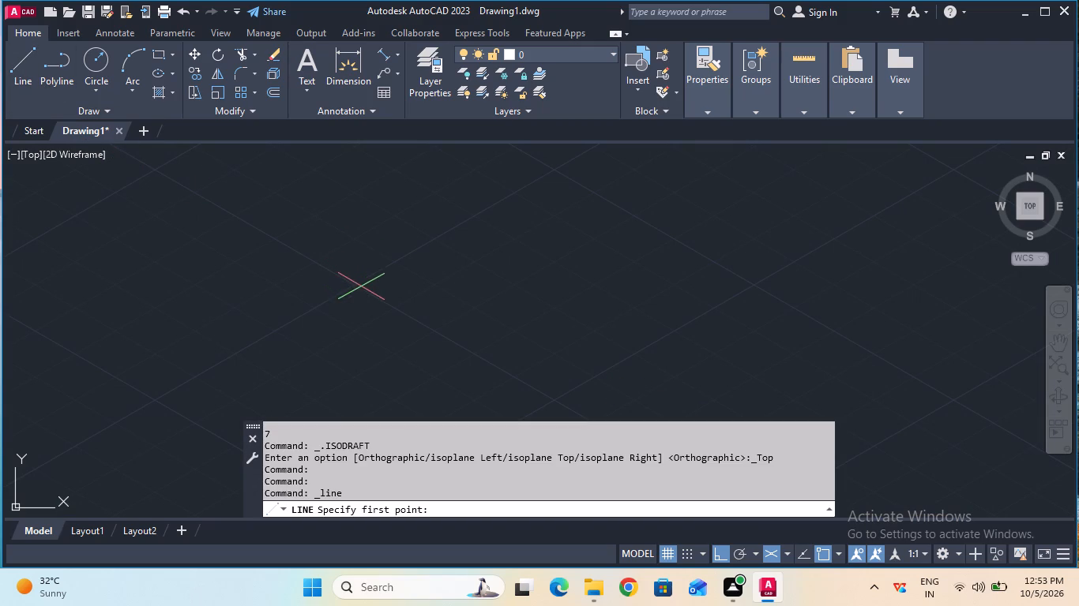
click(357, 284)
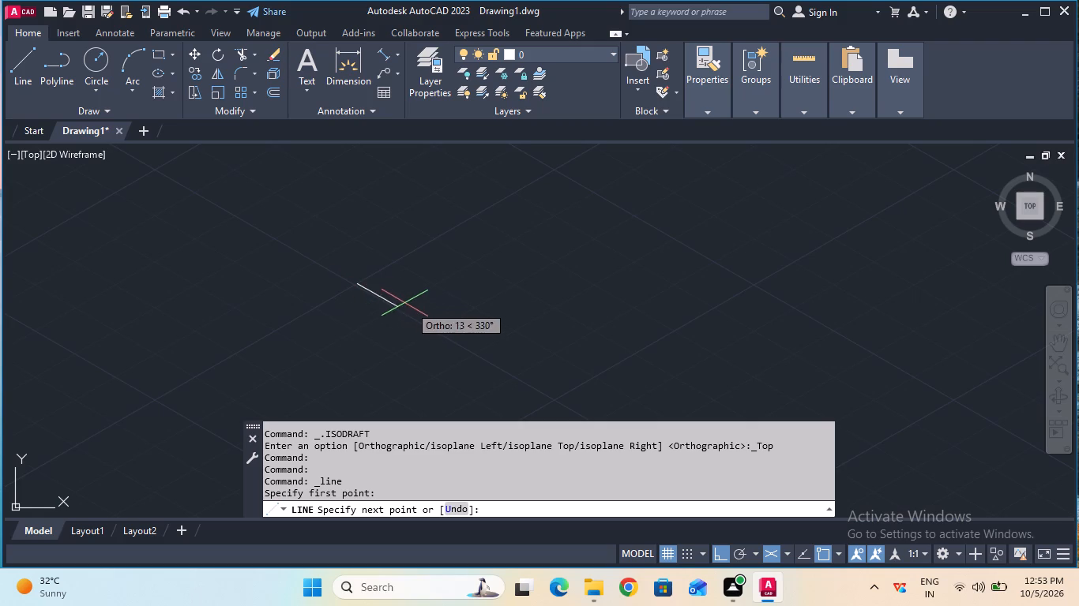
key(4)
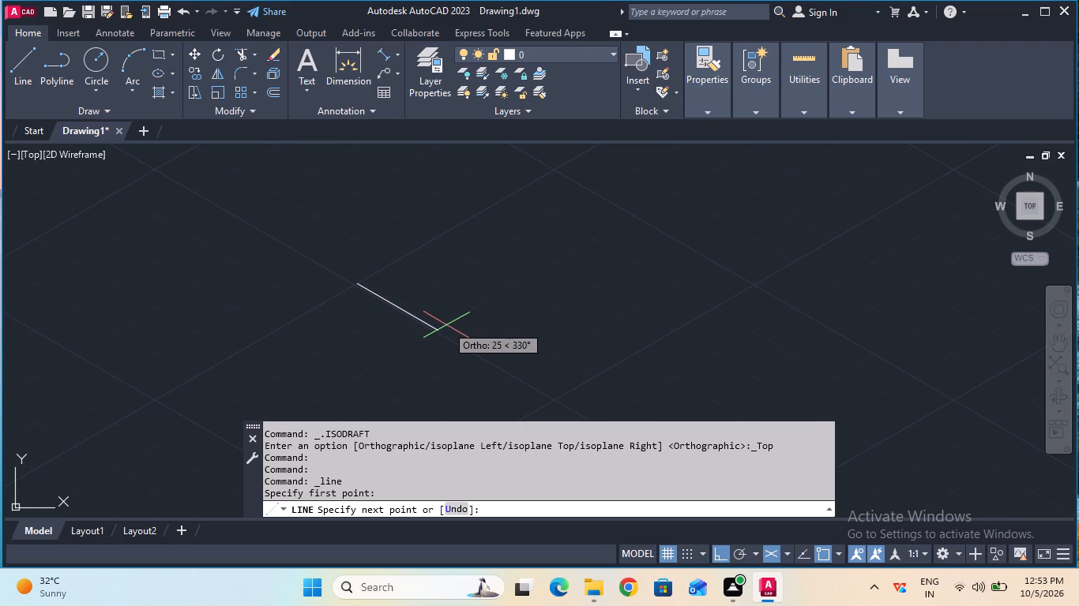
key(0)
key(Return)
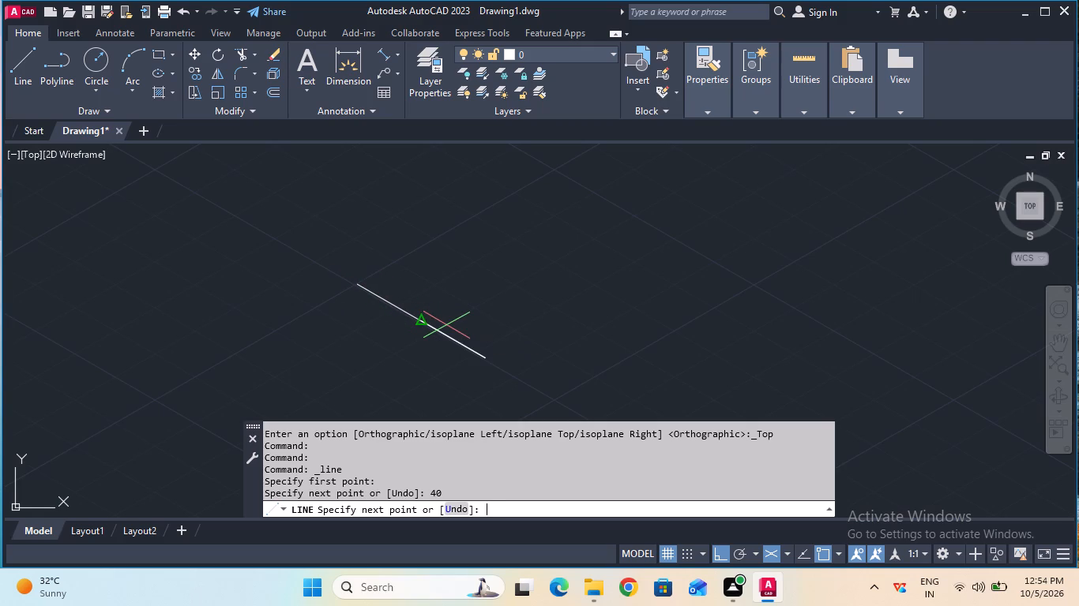
key(Escape)
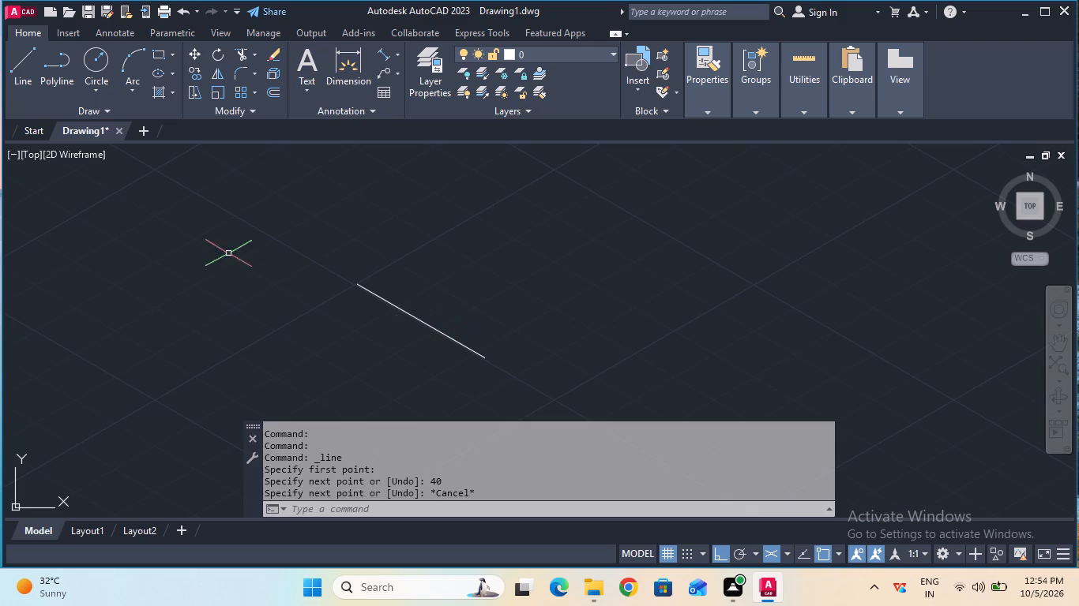
Draw a 35 mm line at 30° from the lower endpoint of the 40 mm line.
click(18, 89)
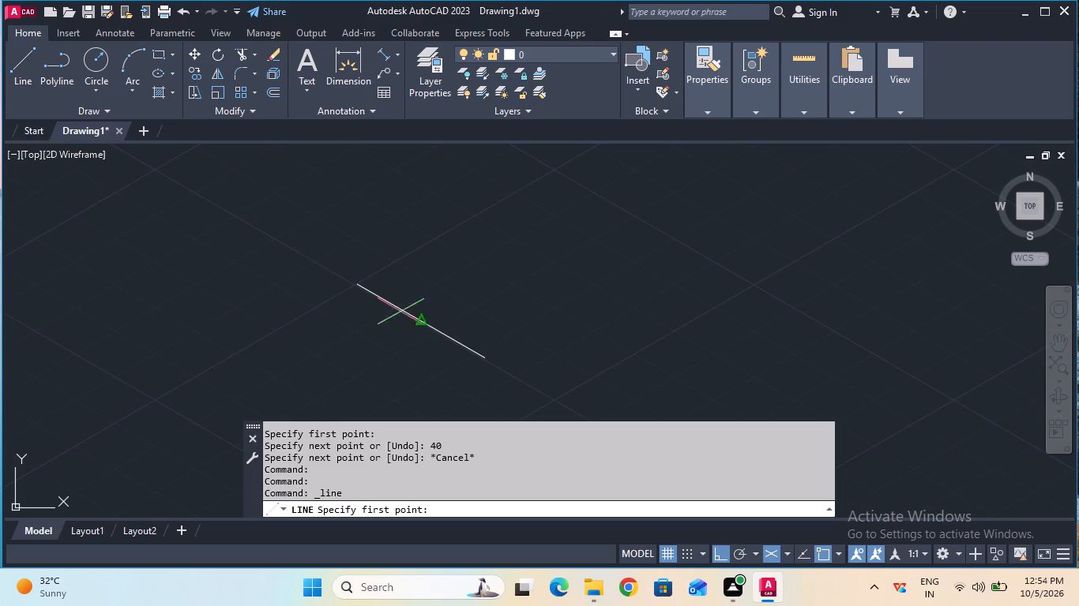
click(485, 356)
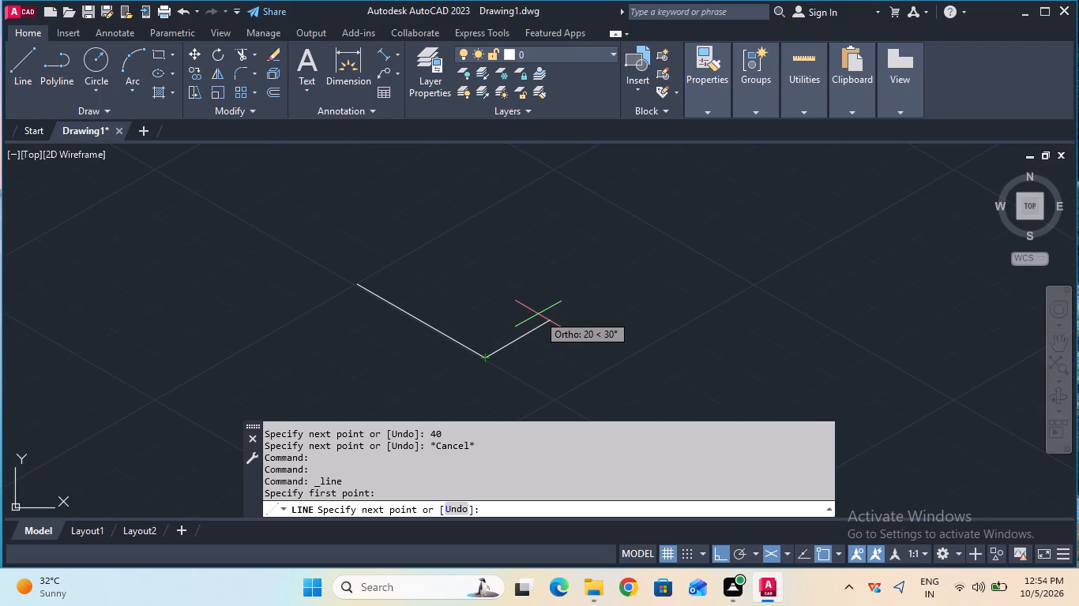
text(35)
key(Return)
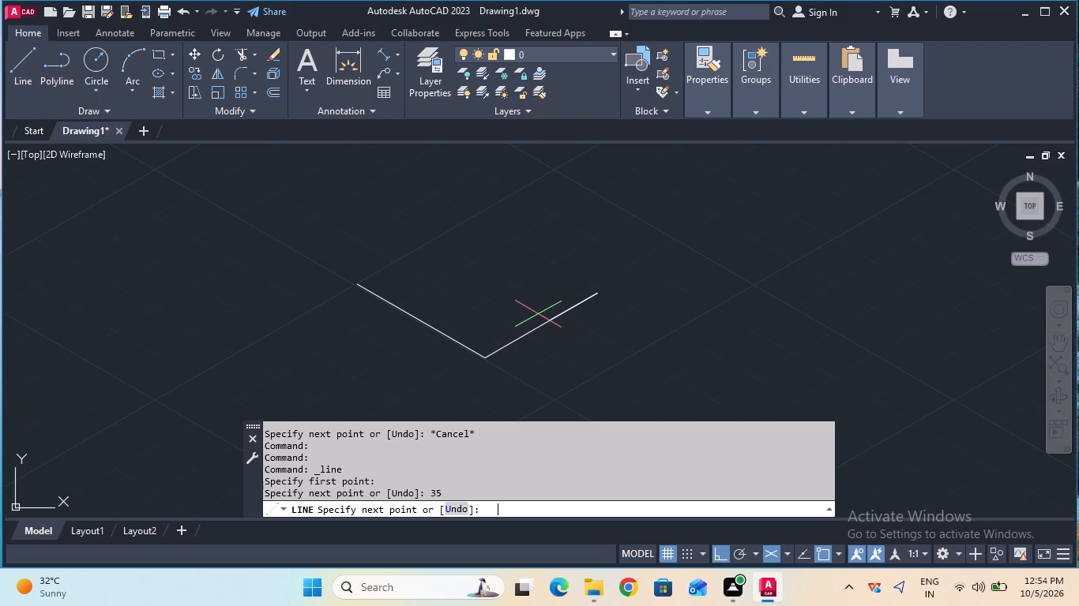
key(Escape)
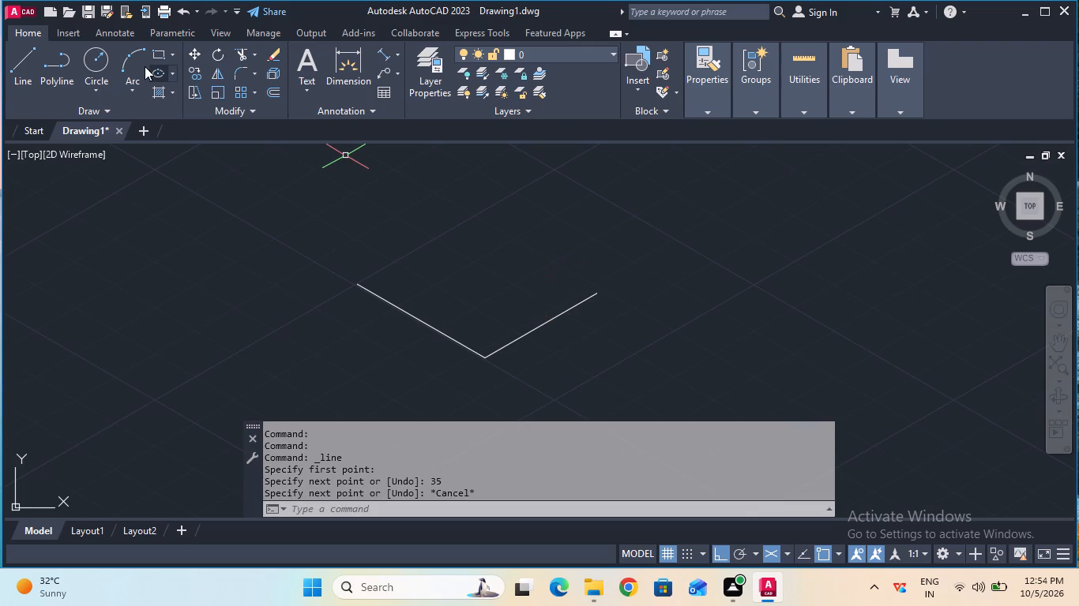
Draw a 20 mm vertical line upward from the free end of the 35 mm line, using the right isoplane.
click(26, 65)
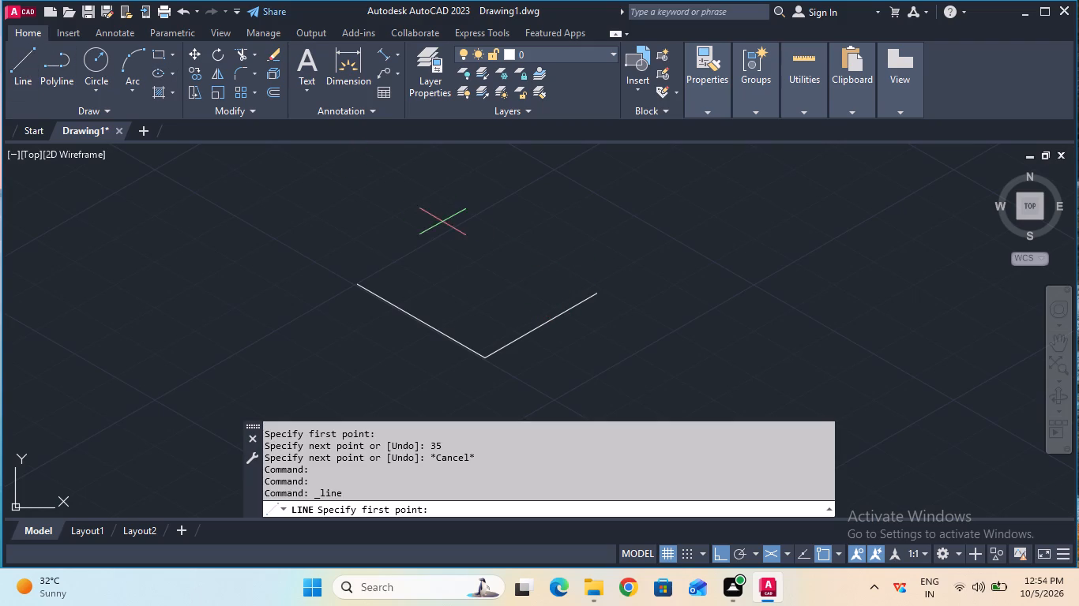
click(595, 293)
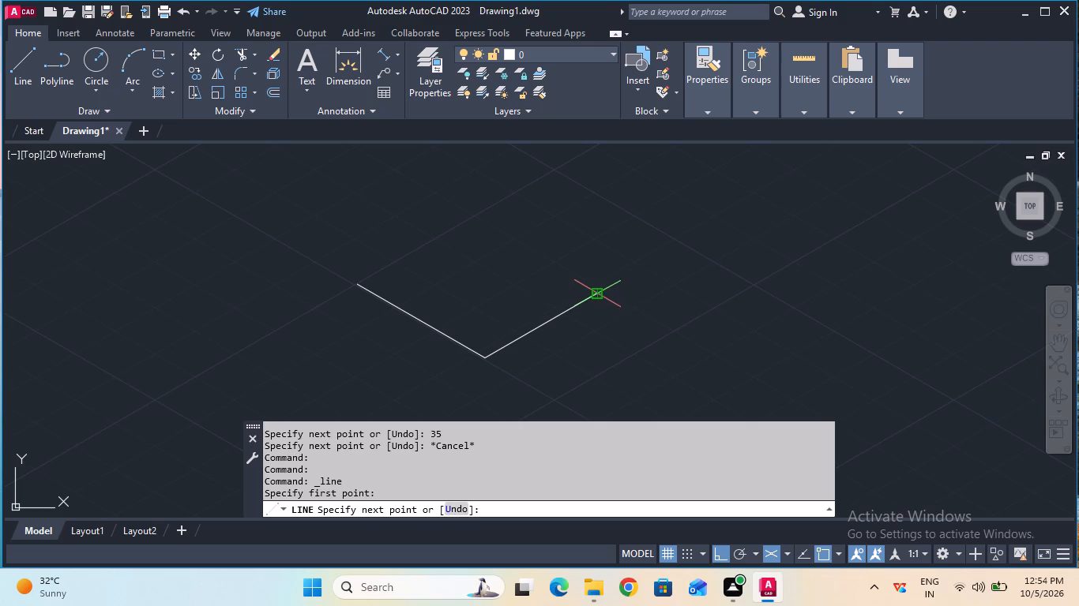
key(F5)
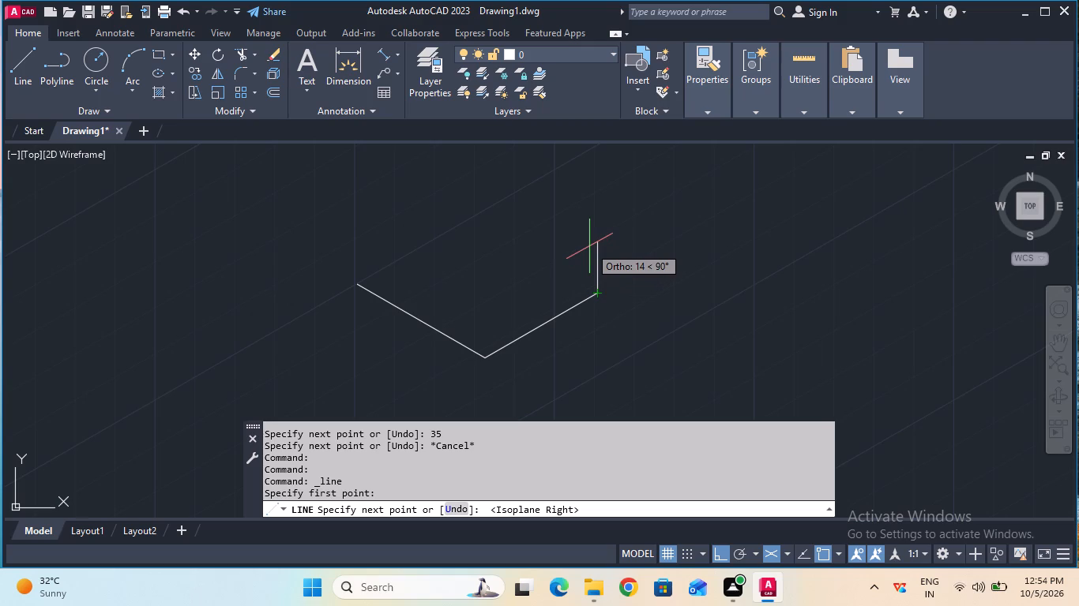
key(2)
key(0)
key(Return)
key(Escape)
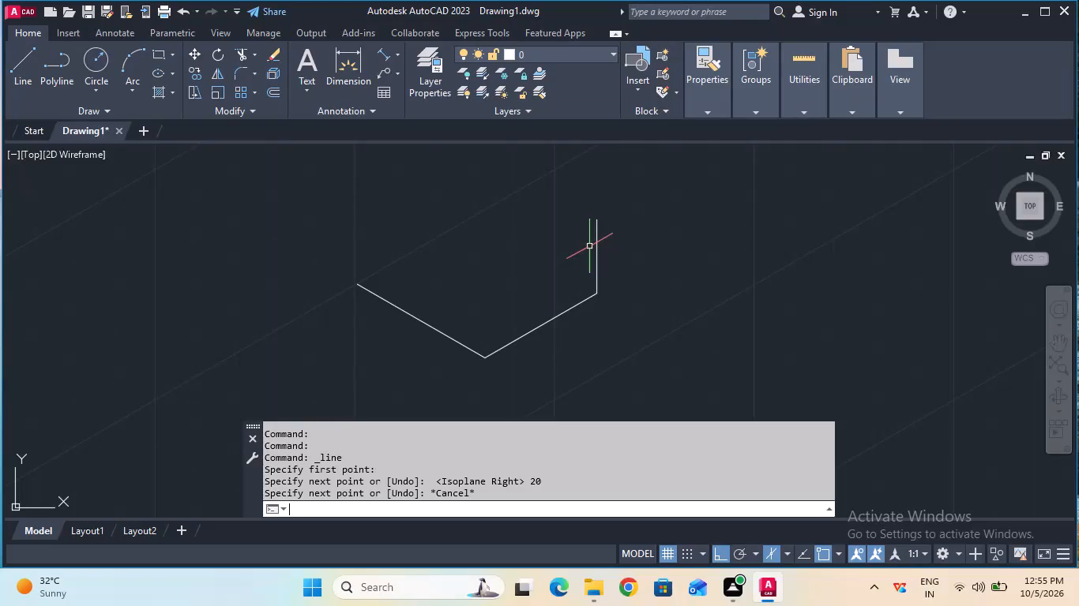
Draw a 6 mm vertical line upward from the bottom corner where the 40 mm and 35 mm lines meet.
click(374, 148)
click(17, 65)
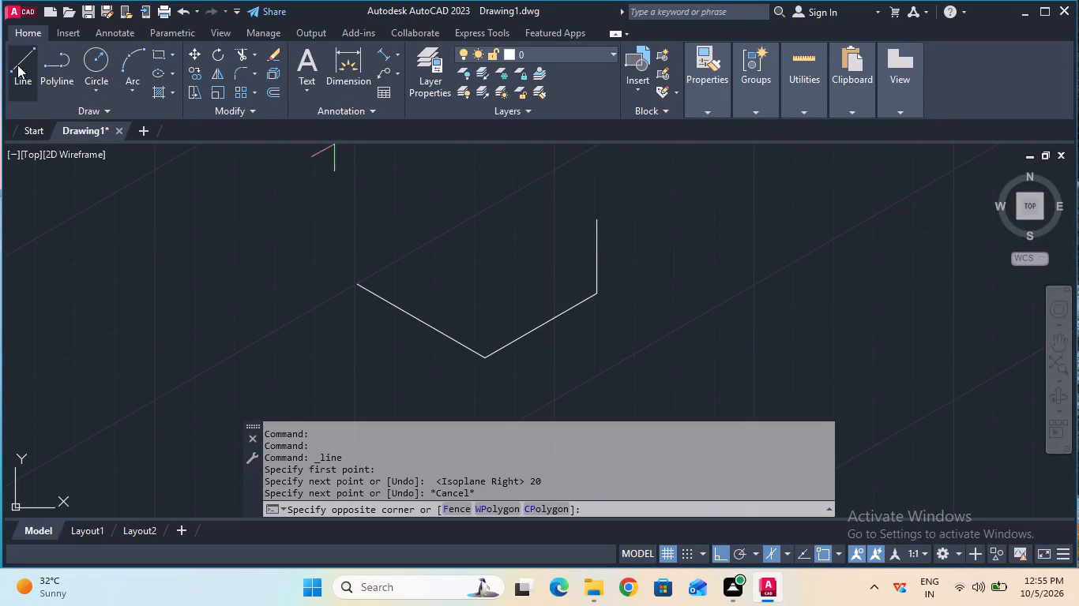
click(487, 357)
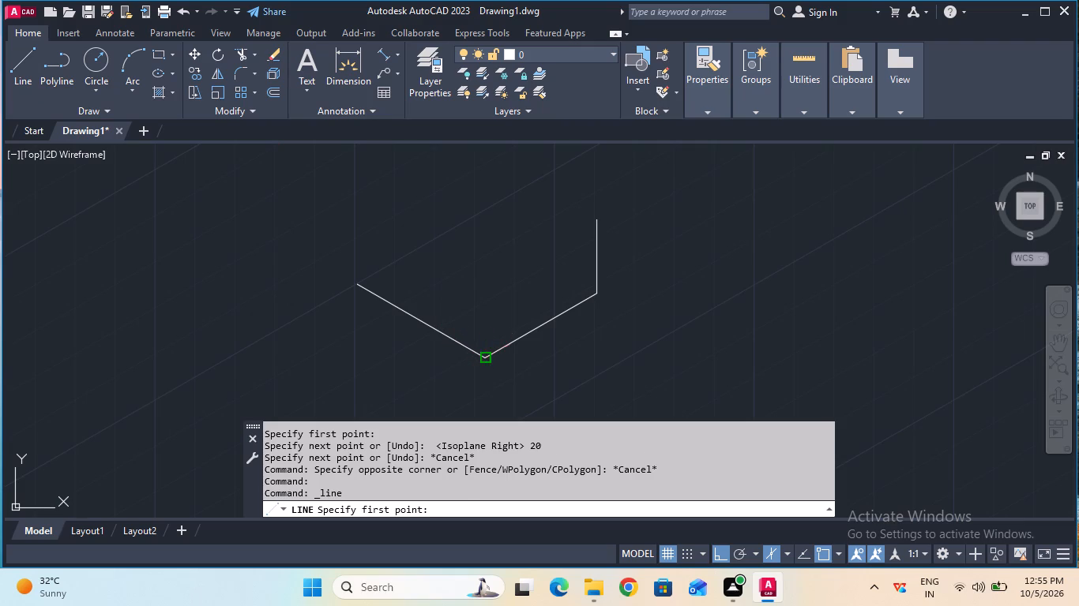
key(6)
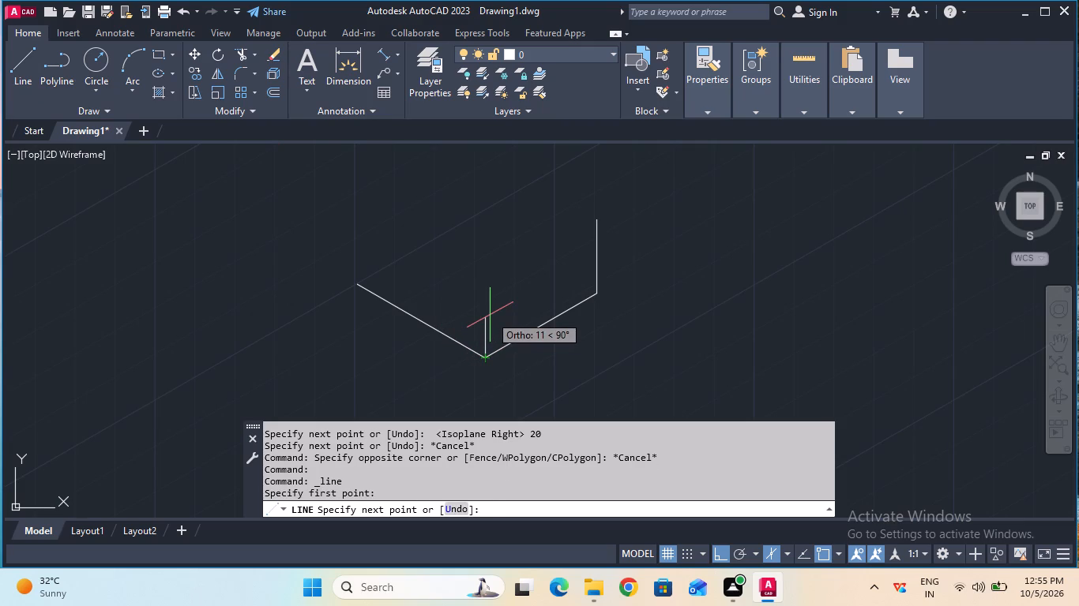
key(Return)
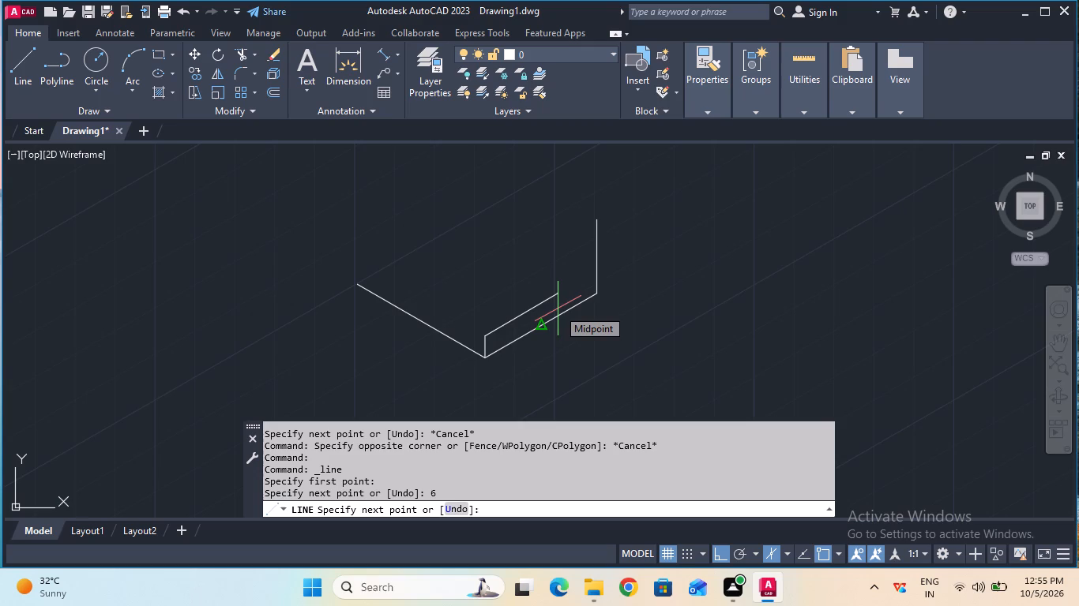
key(Escape)
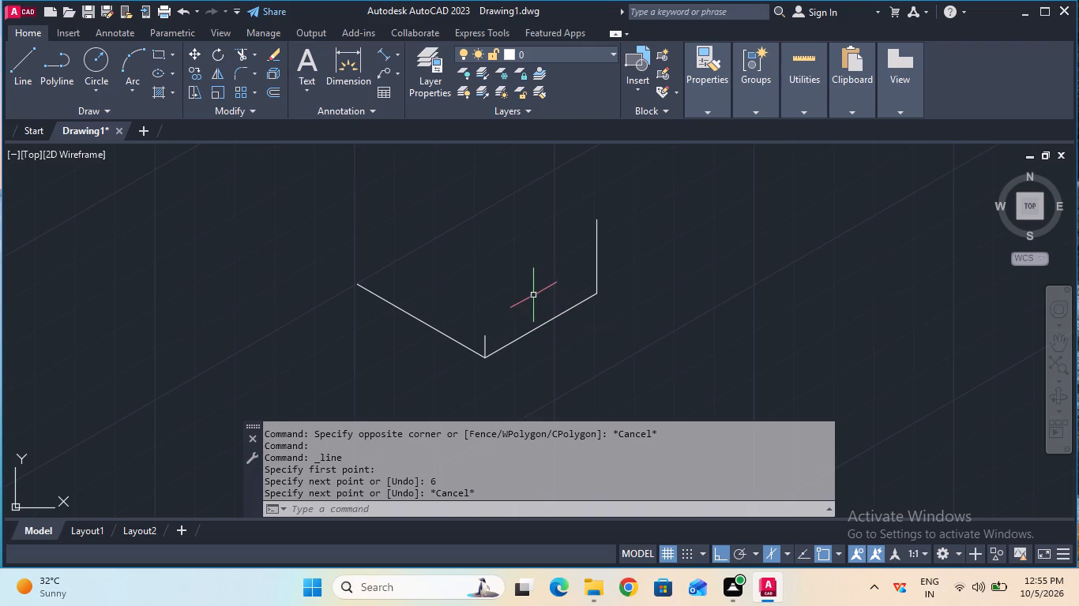
Check the lengths of the 40 mm sloping edge and the tall vertical edge using aligned dimension previews, without placing them.
click(382, 54)
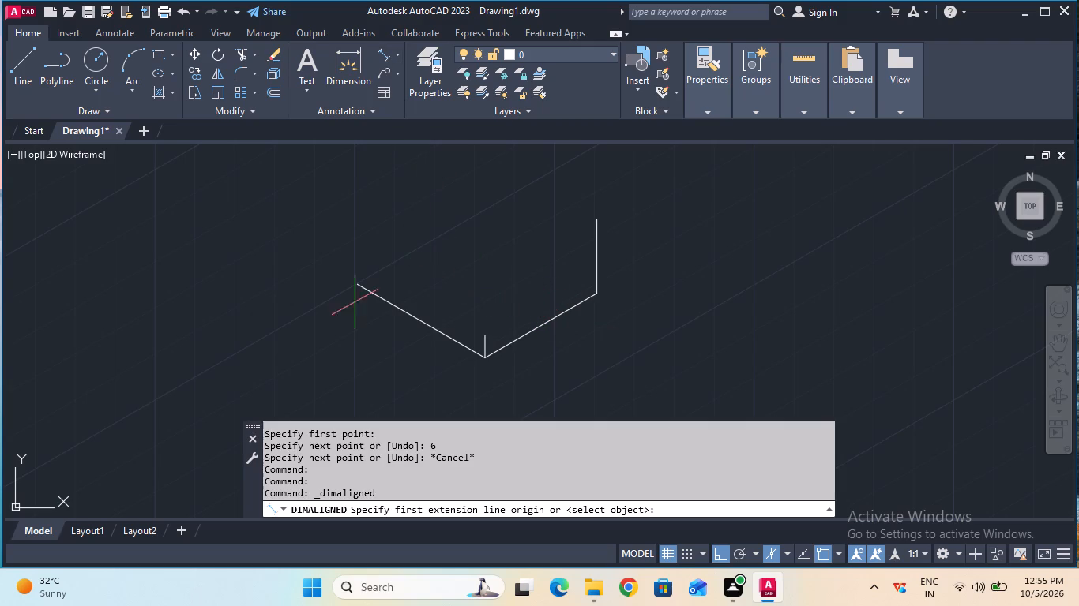
double_click(357, 287)
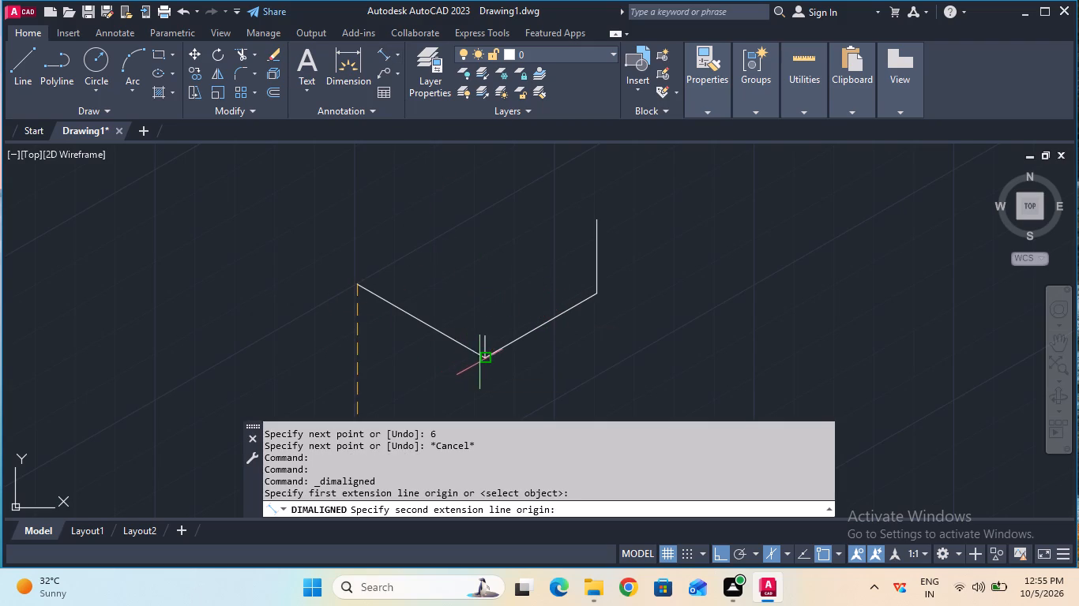
double_click(486, 362)
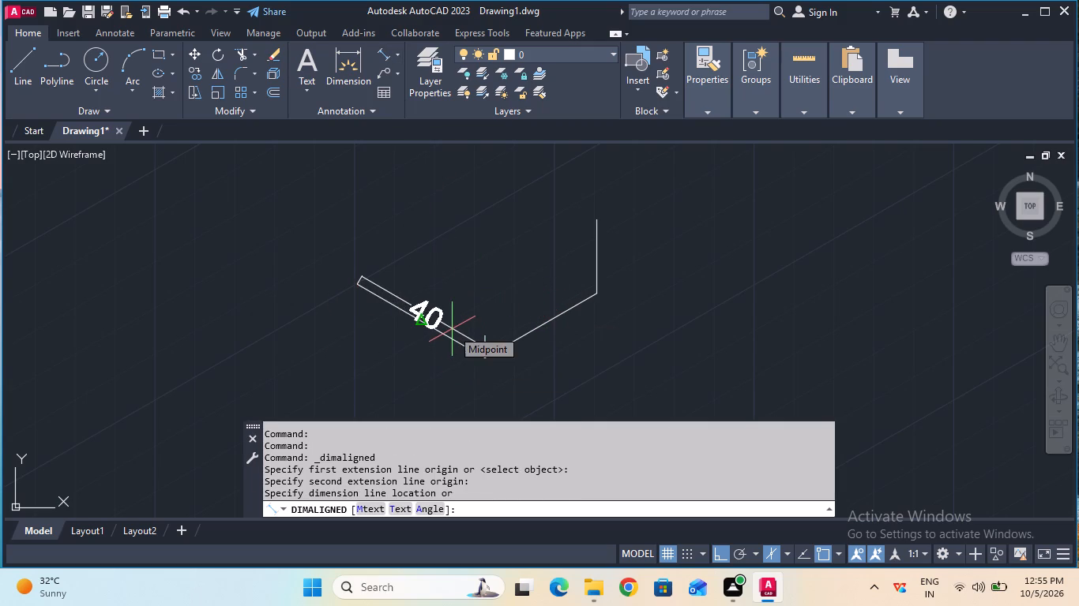
key(Escape)
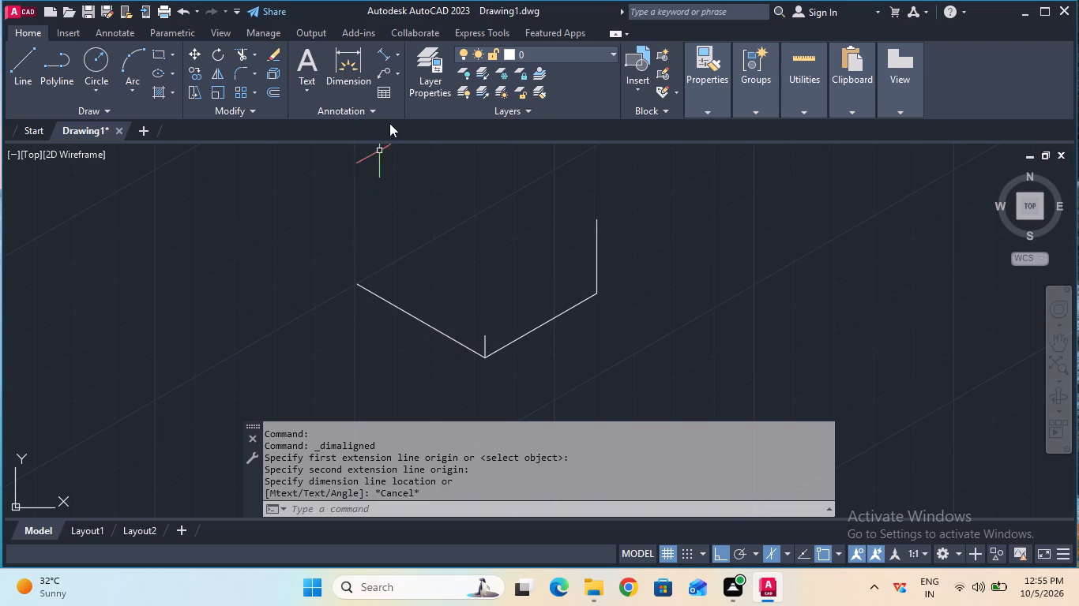
click(382, 62)
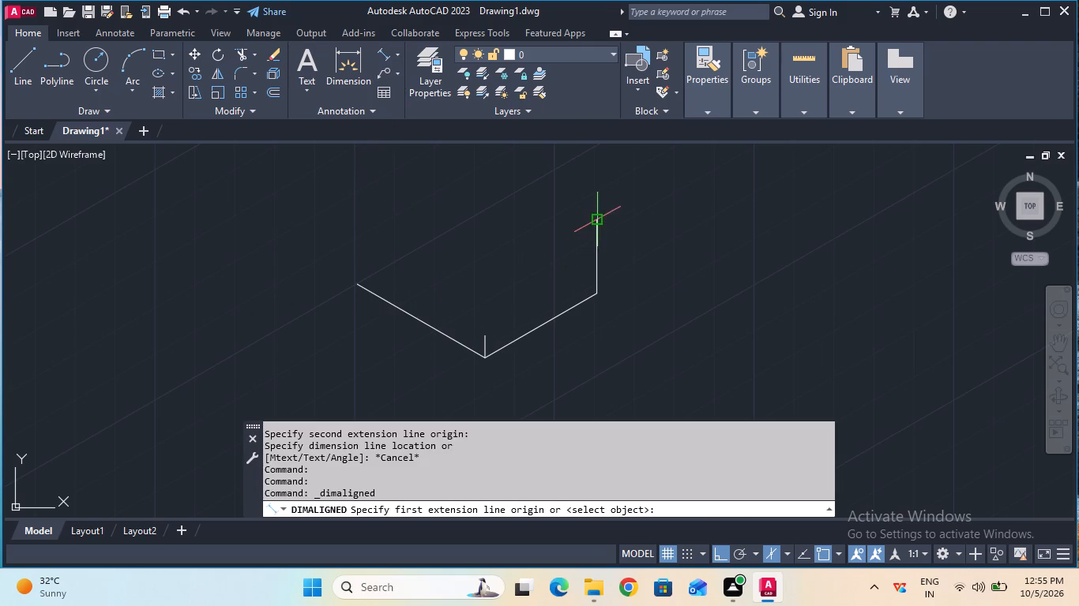
click(598, 217)
click(601, 290)
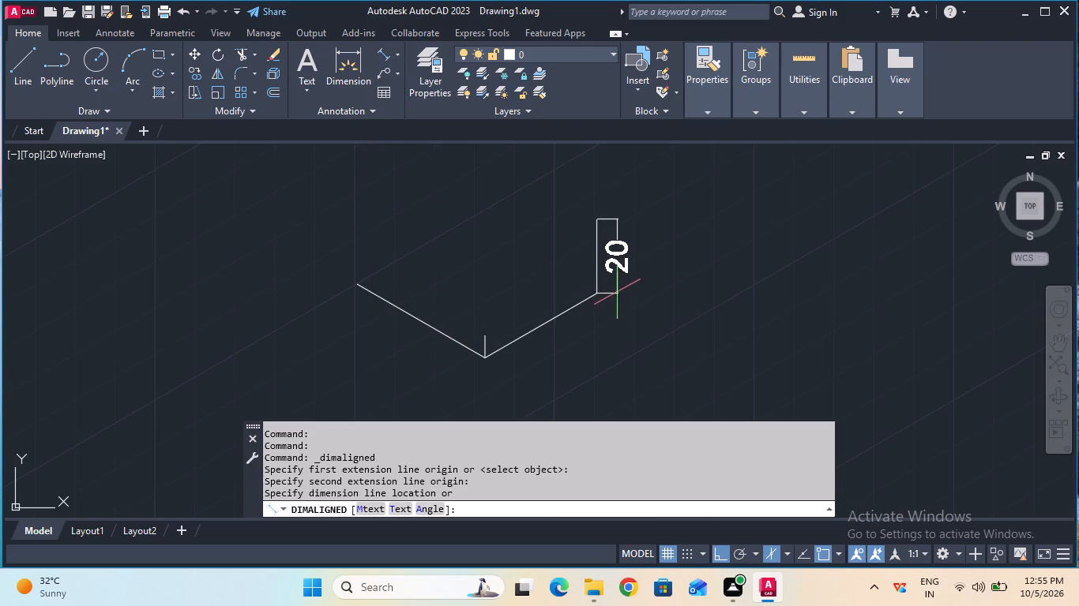
key(Escape)
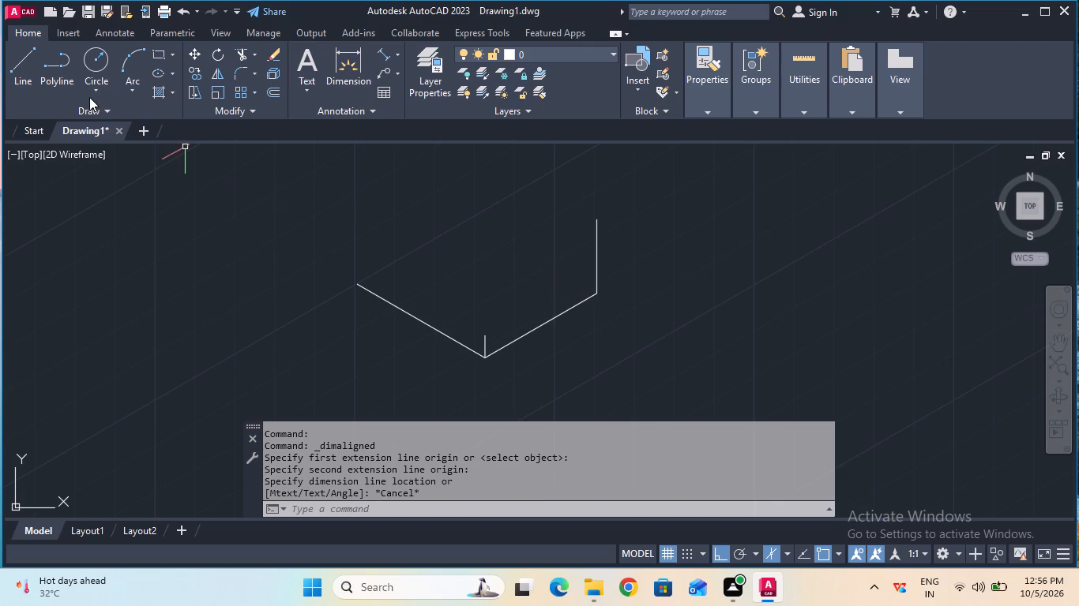
Draw a 40 mm line at 150° from the top of the 6 mm vertical line, using the left isoplane.
click(30, 73)
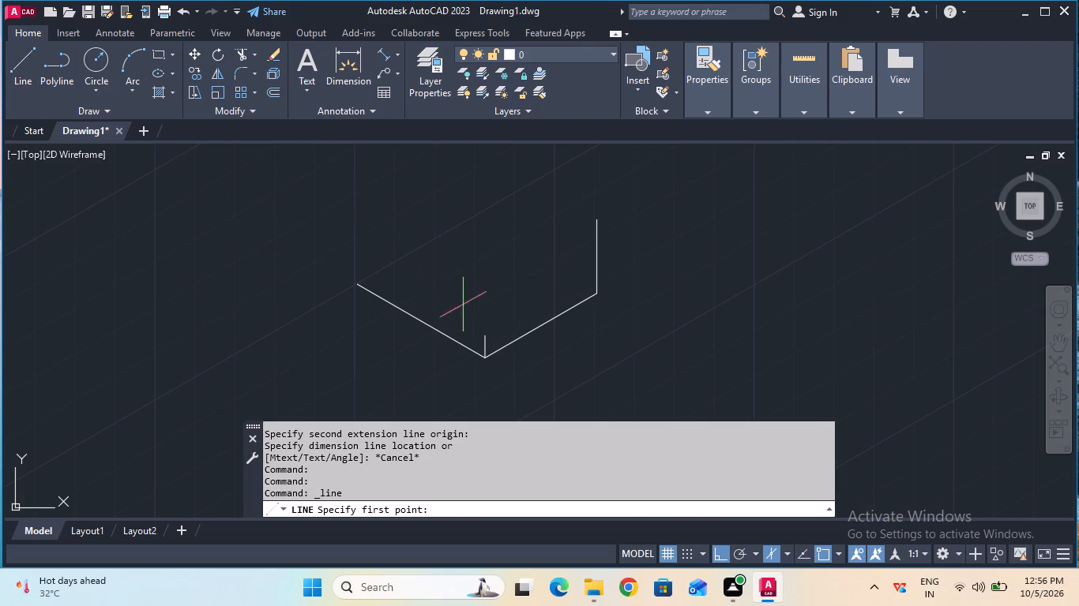
click(485, 337)
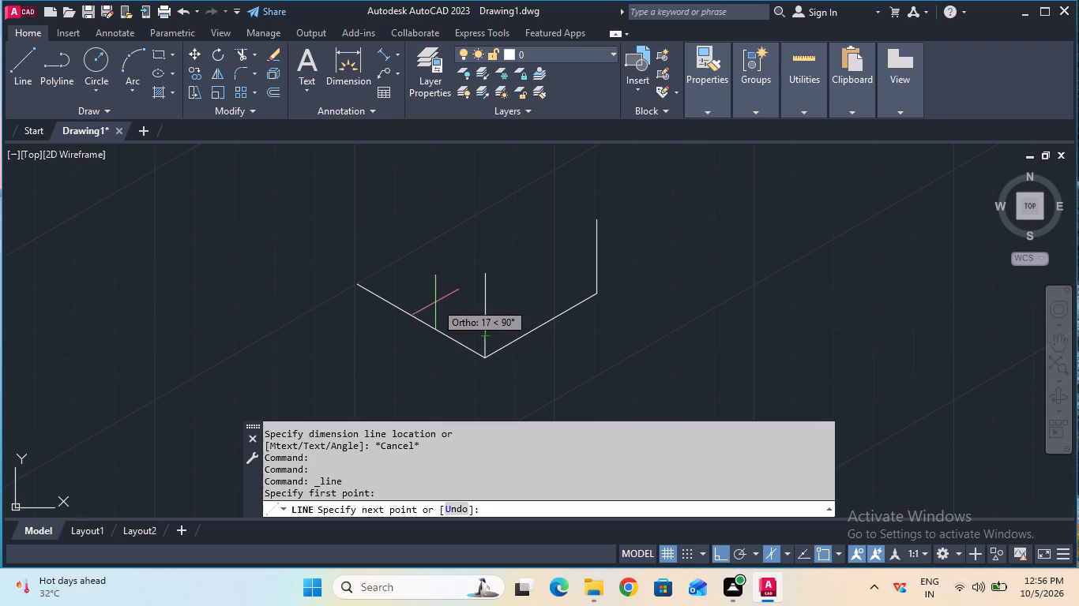
key(F5)
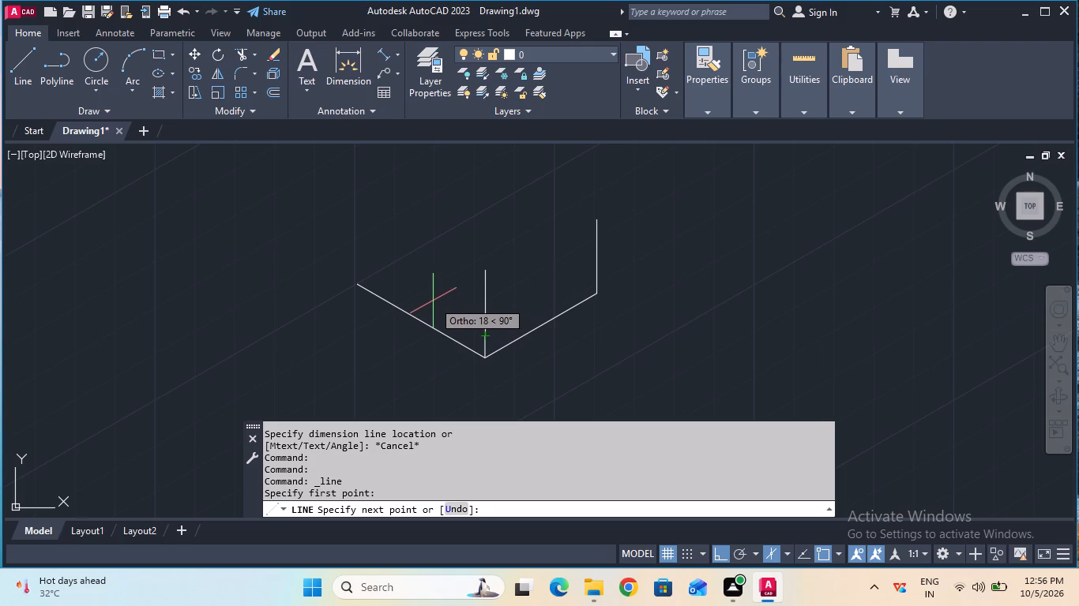
key(4)
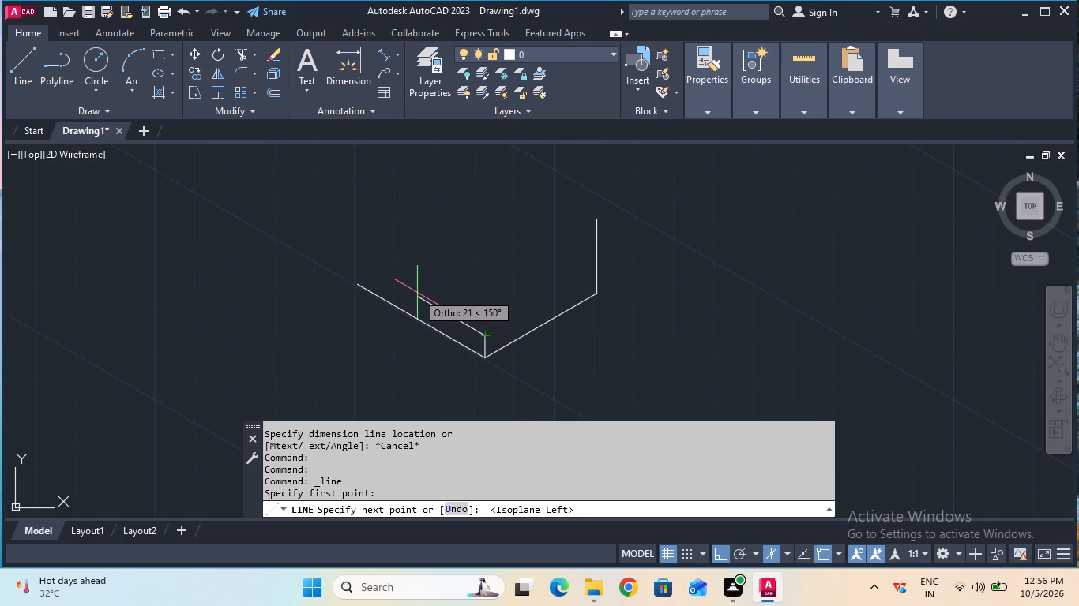
key(0)
key(Return)
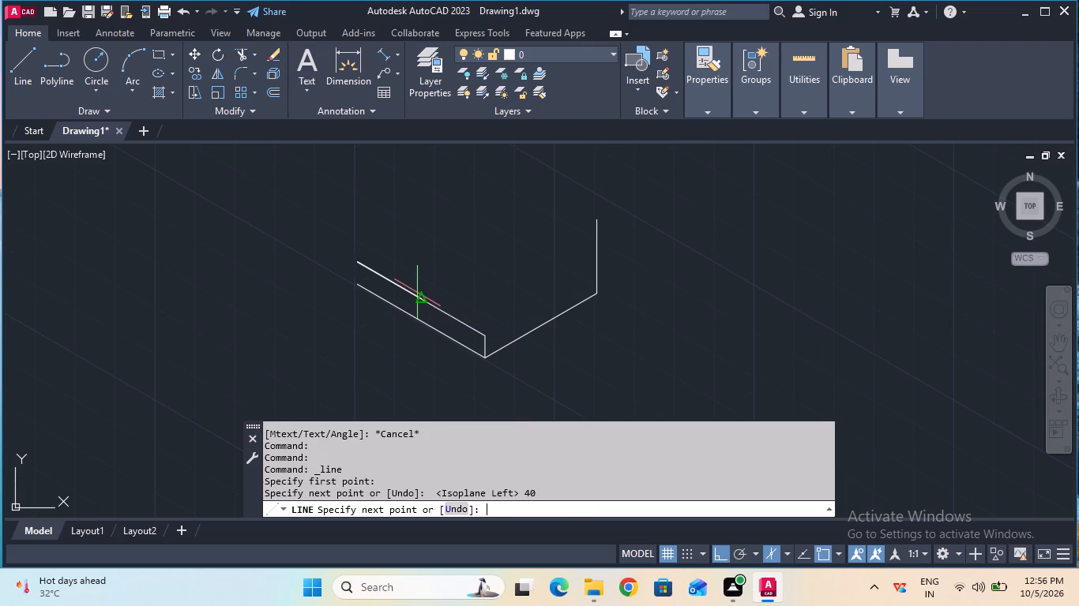
key(Escape)
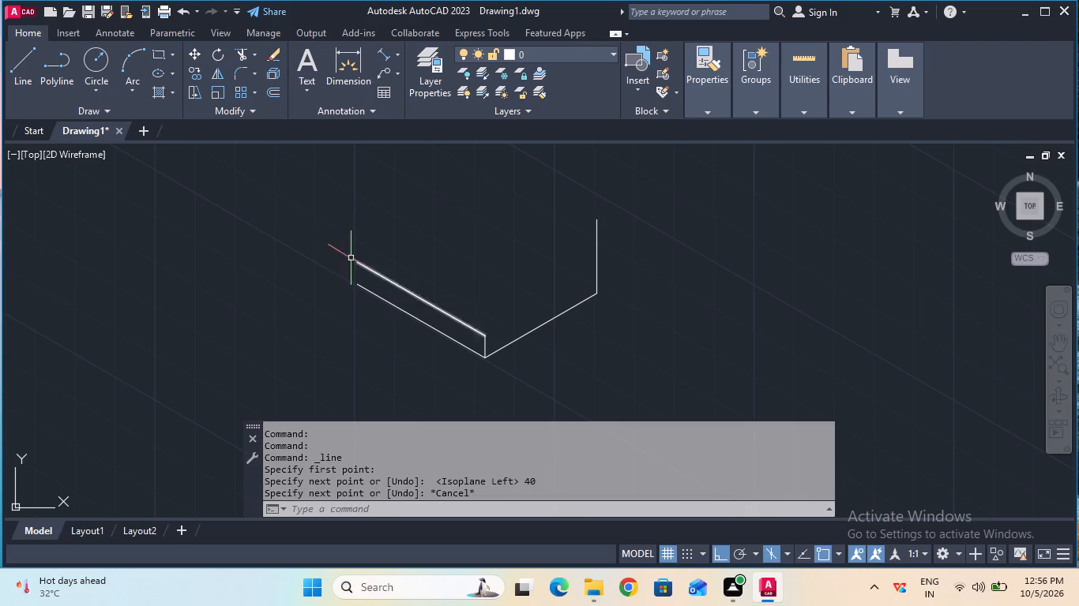
Close the front-left face with a vertical line joining the free ends of the two parallel 40 mm lines.
double_click(28, 91)
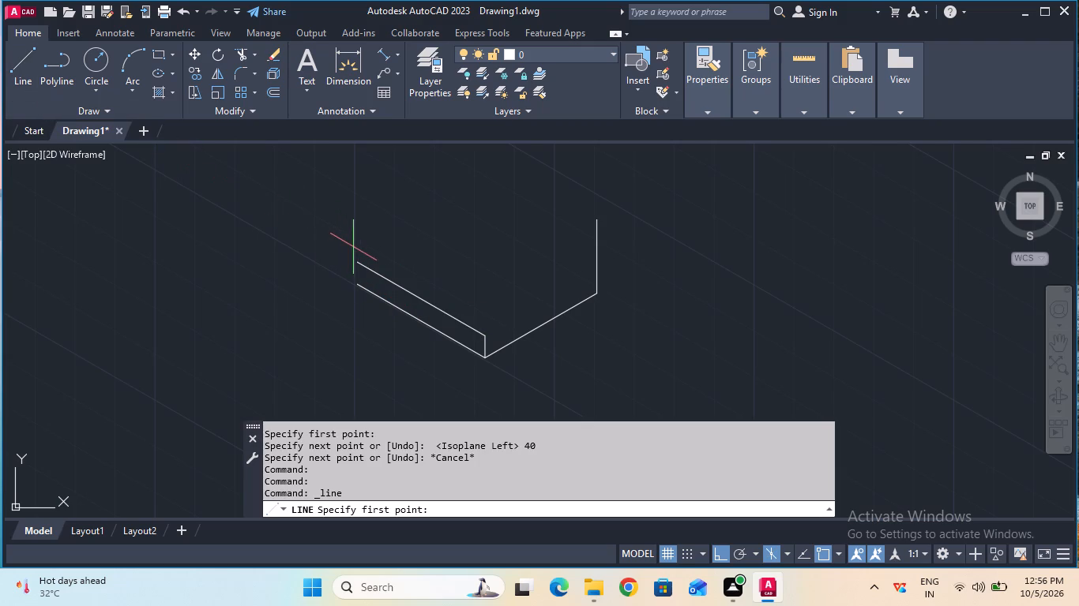
click(356, 260)
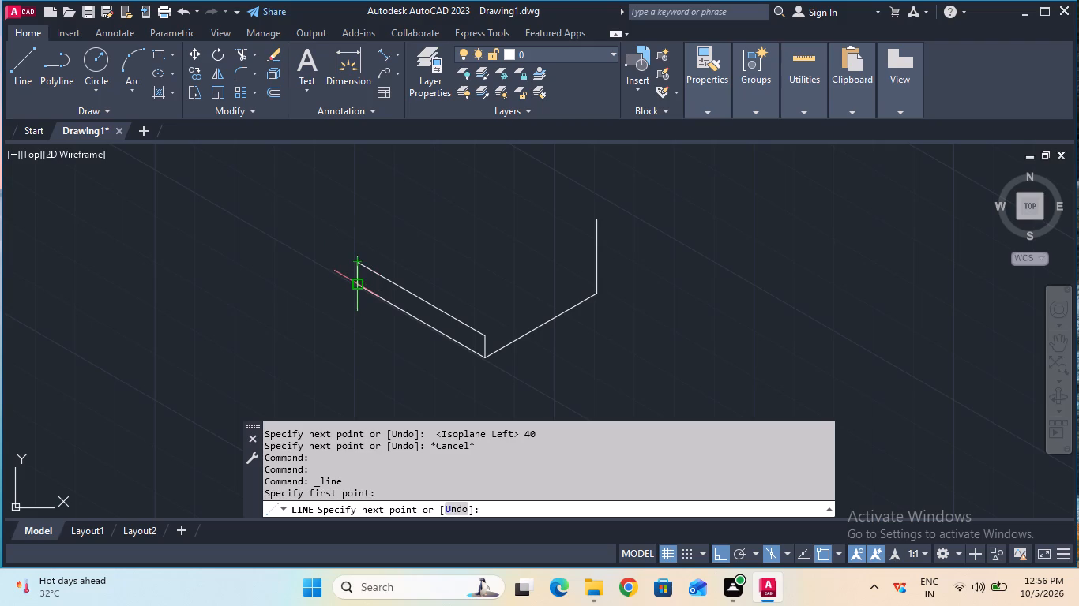
double_click(359, 285)
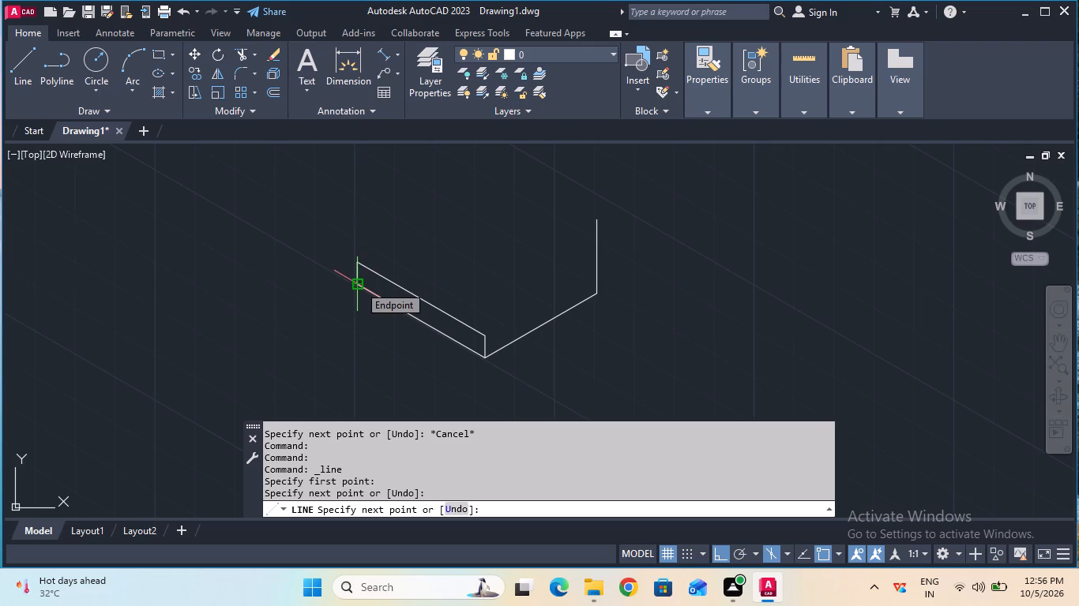
key(Escape)
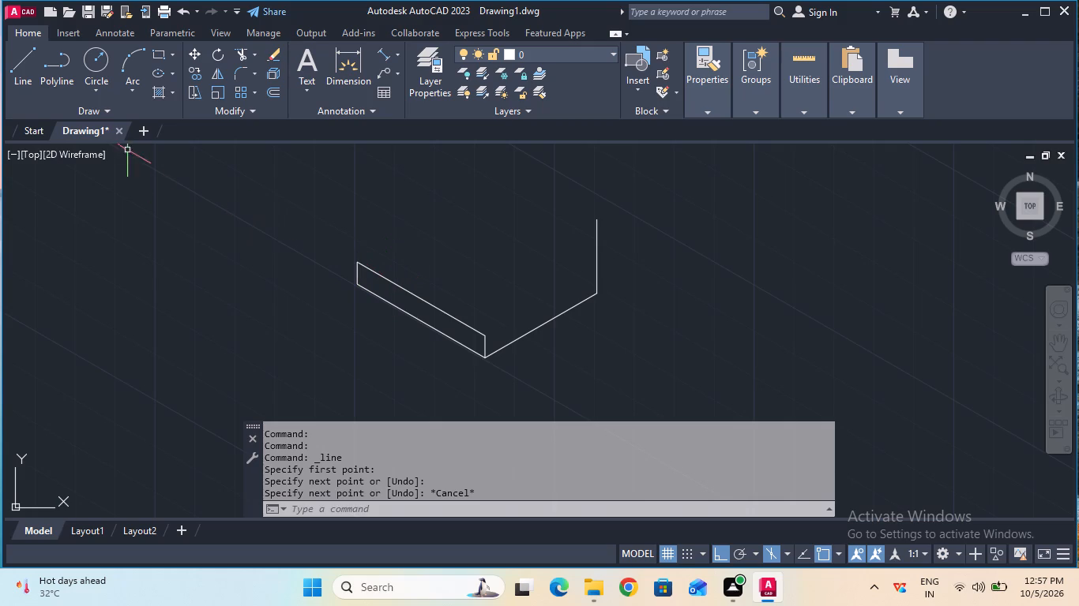
From the top of the 20 mm vertical line, draw a 6 mm line at 210° and a 14 mm line straight down.
click(32, 76)
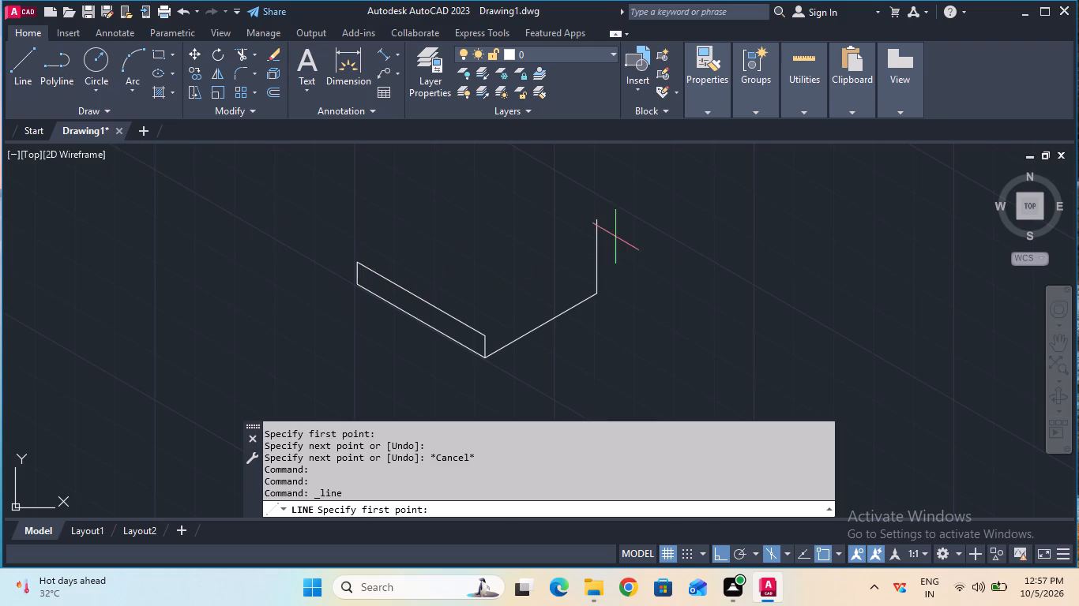
click(596, 222)
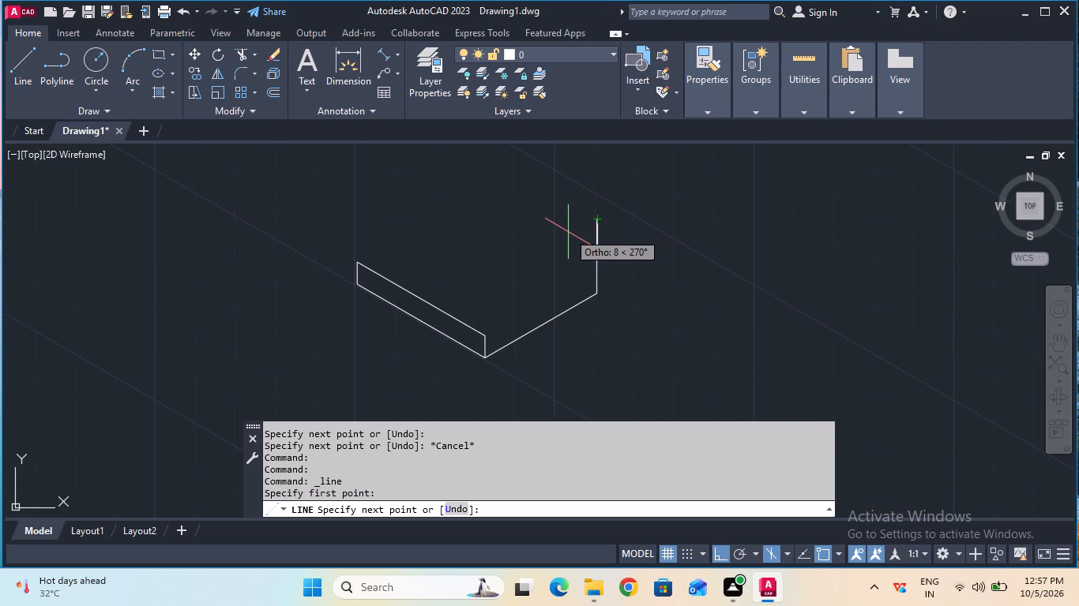
key(F5)
key(6)
key(Return)
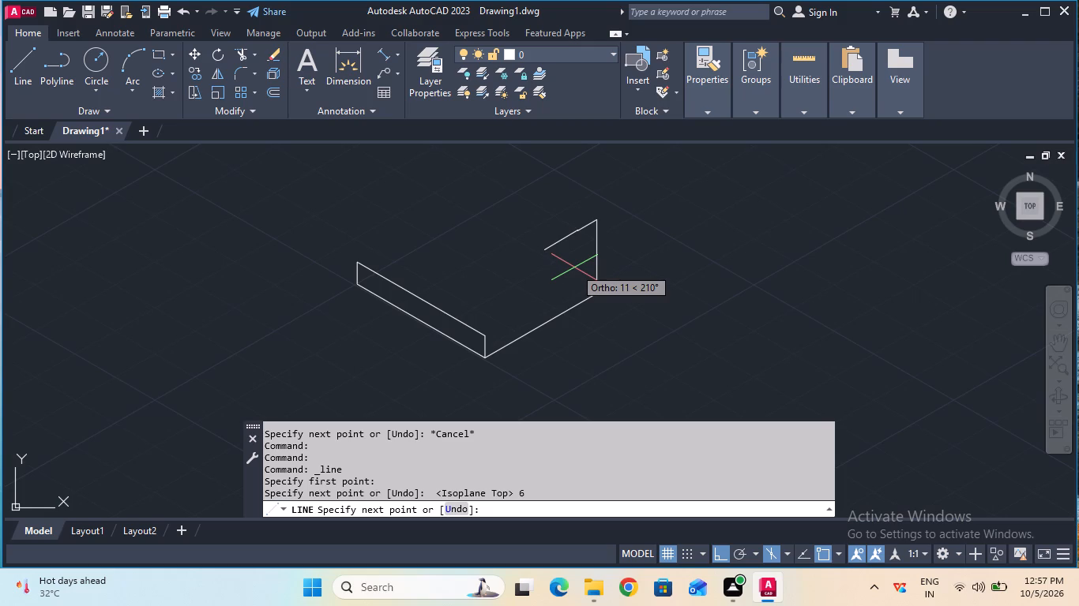
key(F5)
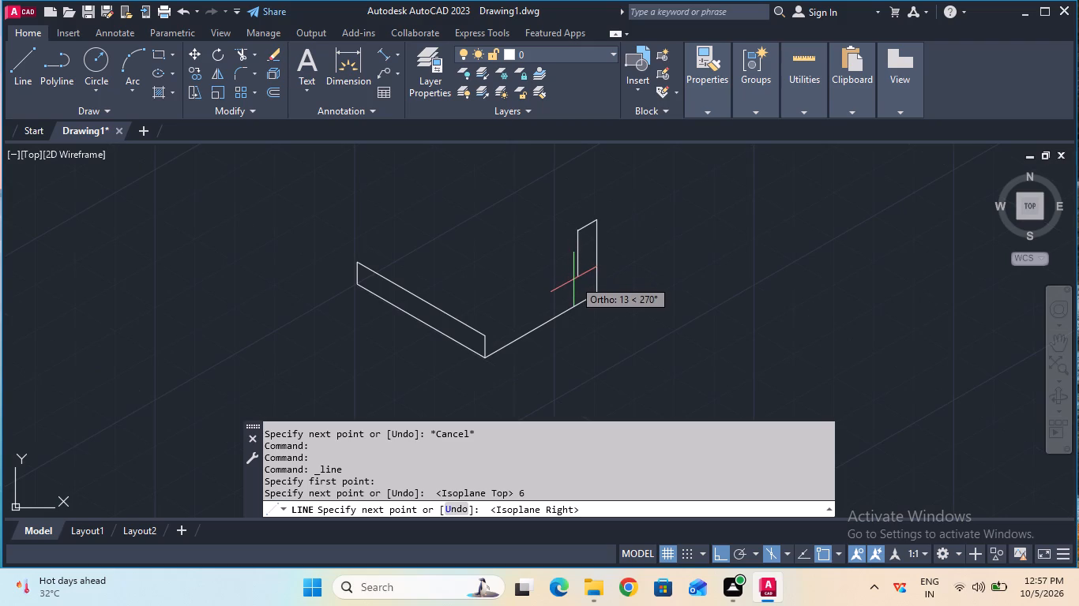
text(14)
key(Return)
key(Escape)
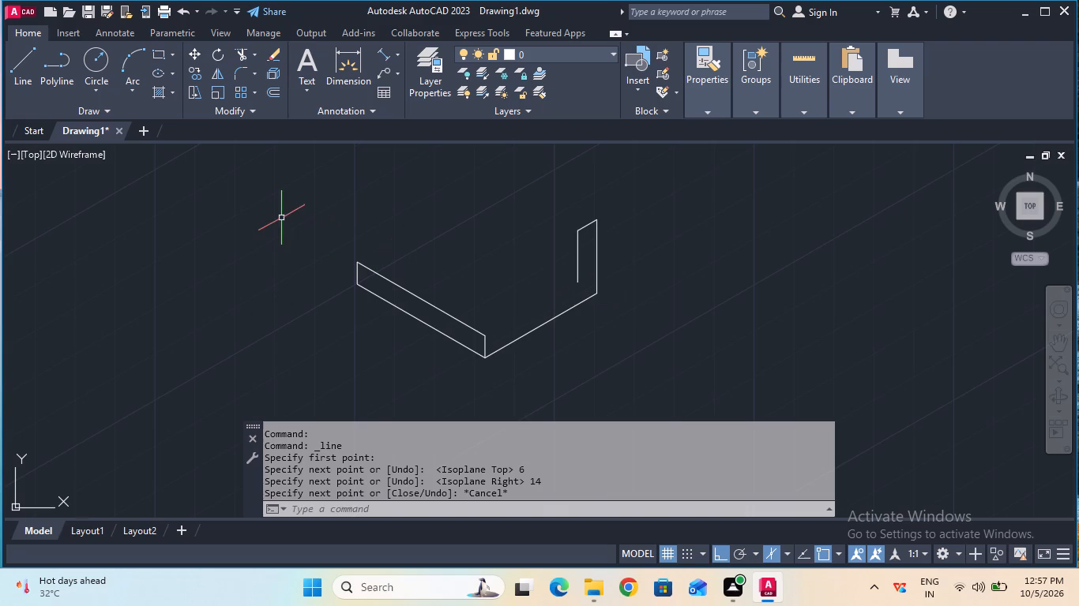
Draw a 14 mm line at 30° from the top of the 6 mm vertical line at the front corner.
click(29, 90)
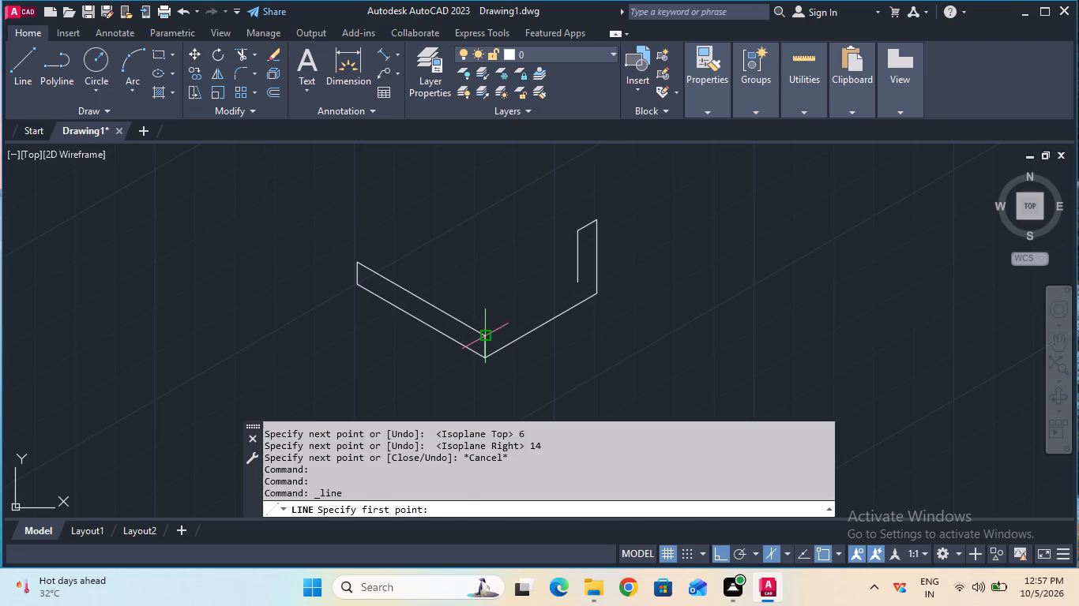
click(487, 339)
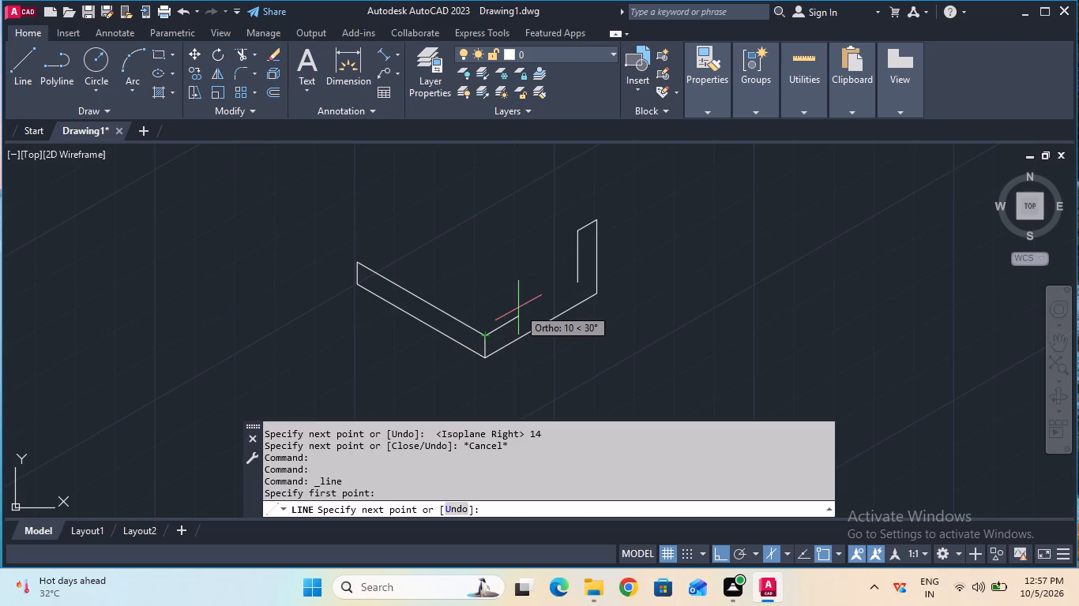
text(14)
key(Return)
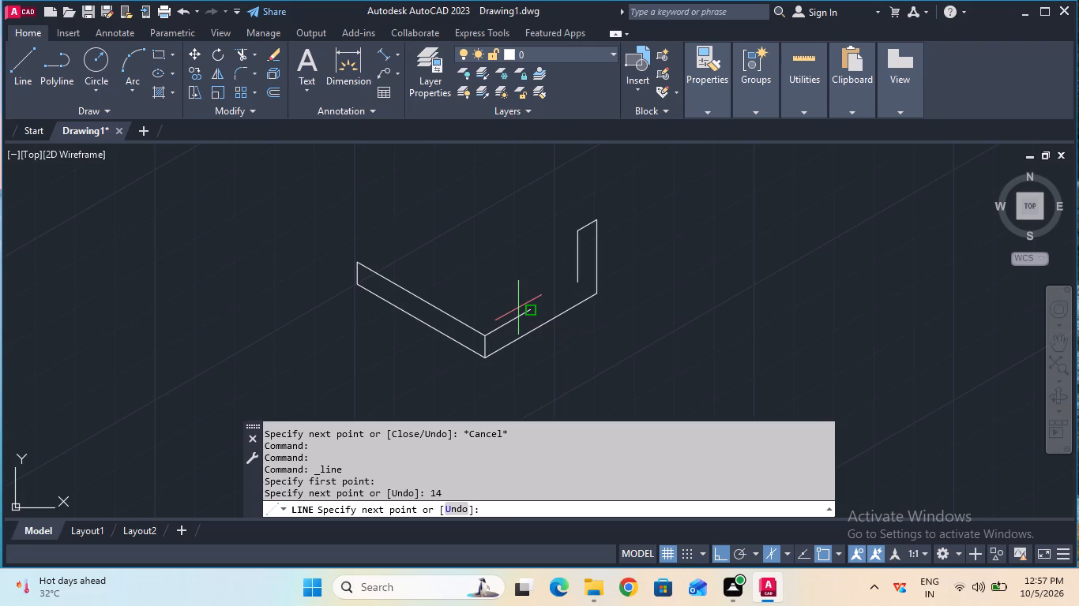
key(Escape)
key(Escape)
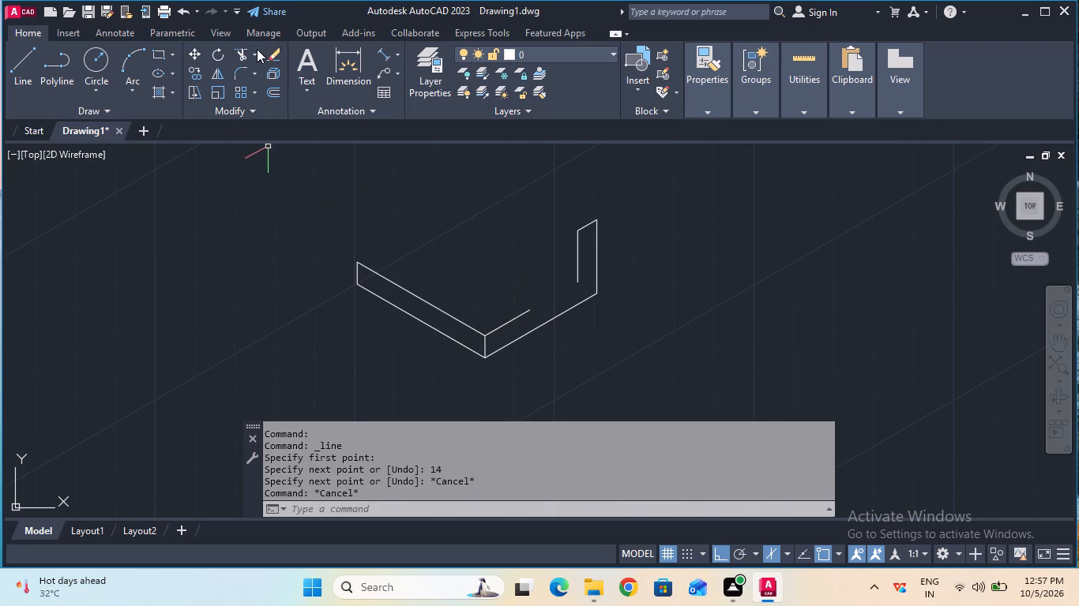
Extend the 14 mm line from the front corner until it meets the lower end of the 14 mm vertical line.
click(254, 49)
click(255, 99)
click(531, 312)
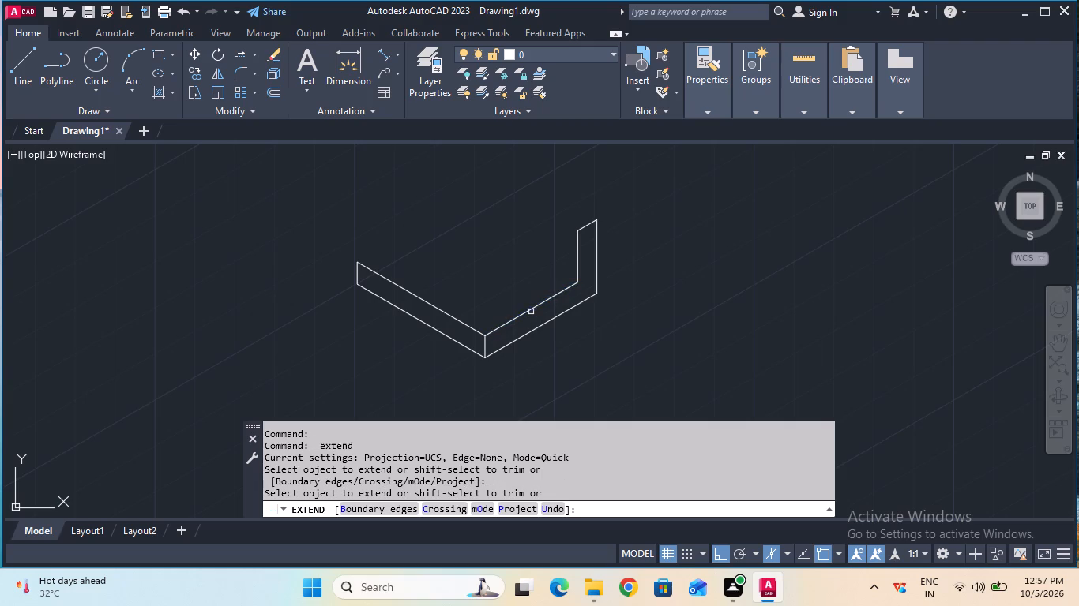
key(Escape)
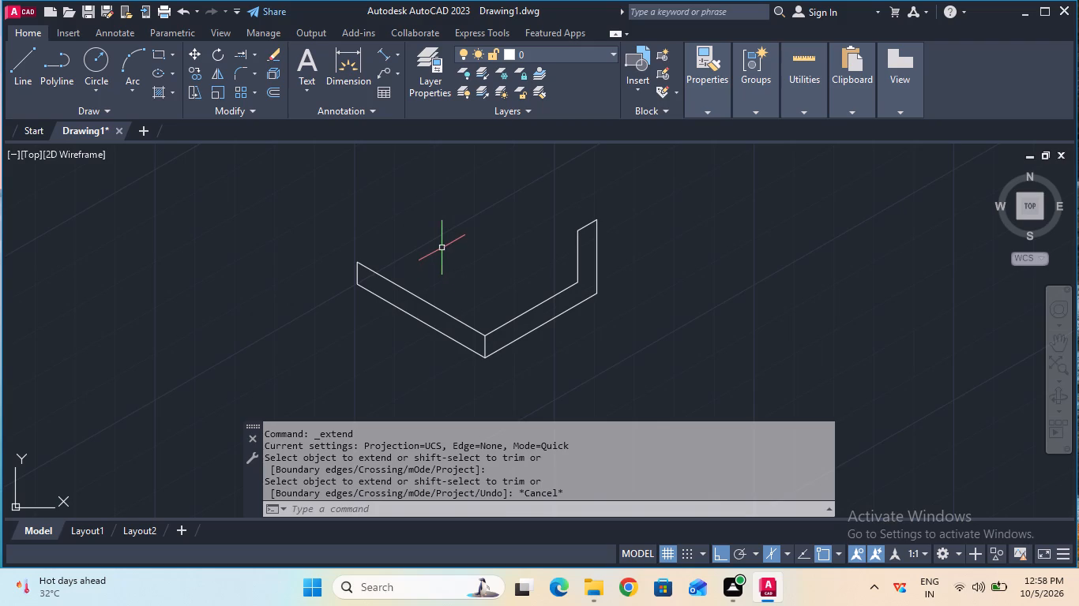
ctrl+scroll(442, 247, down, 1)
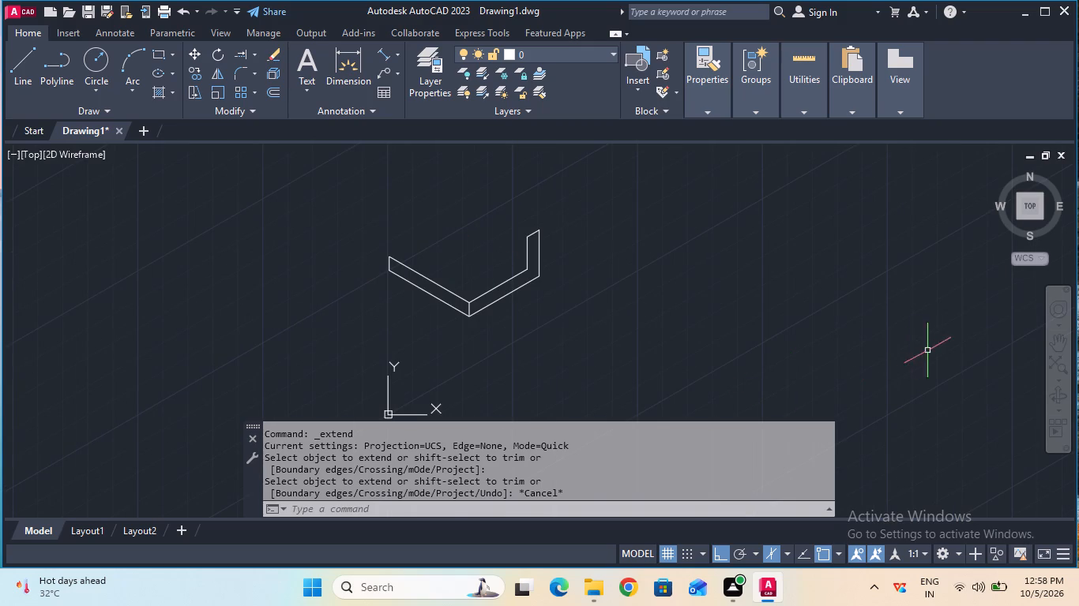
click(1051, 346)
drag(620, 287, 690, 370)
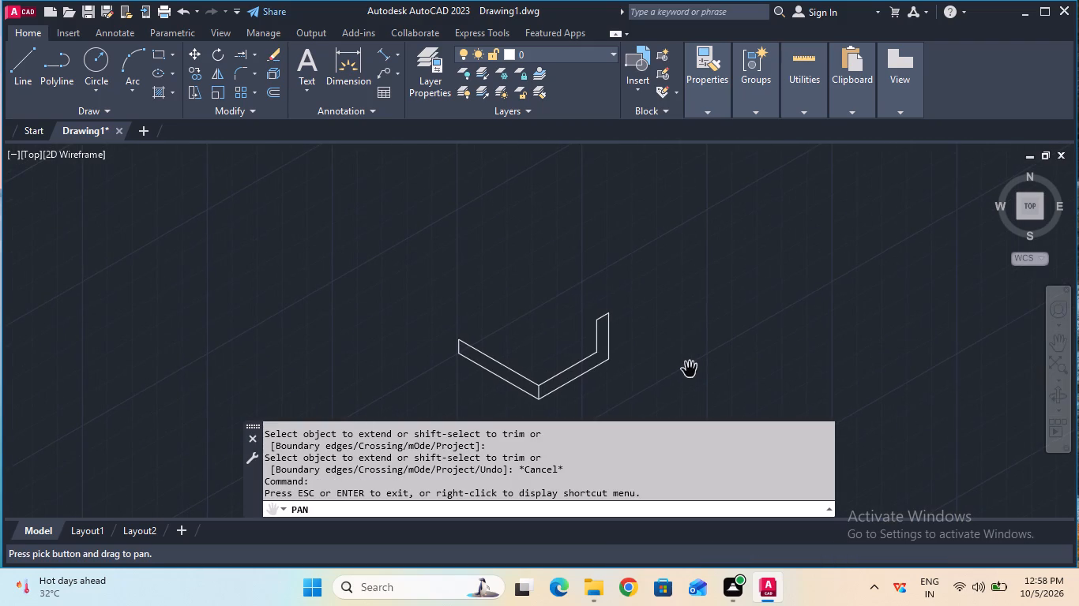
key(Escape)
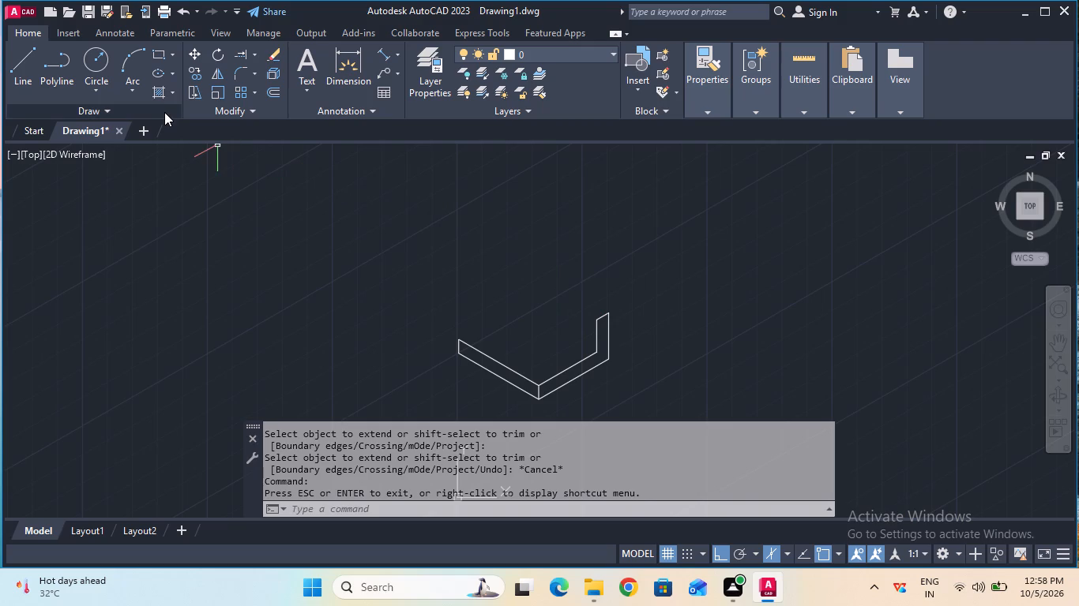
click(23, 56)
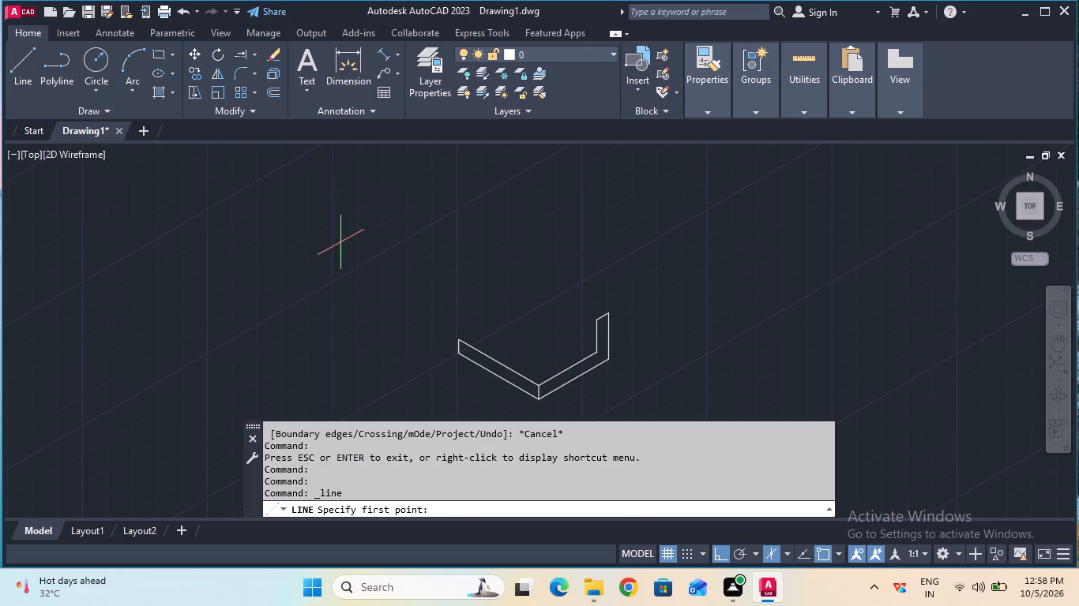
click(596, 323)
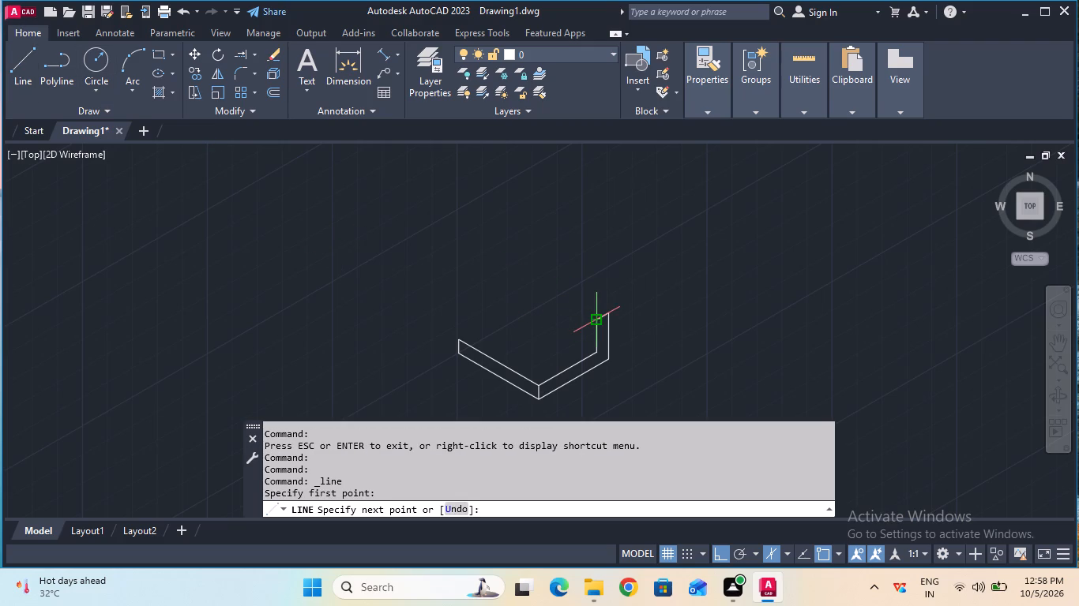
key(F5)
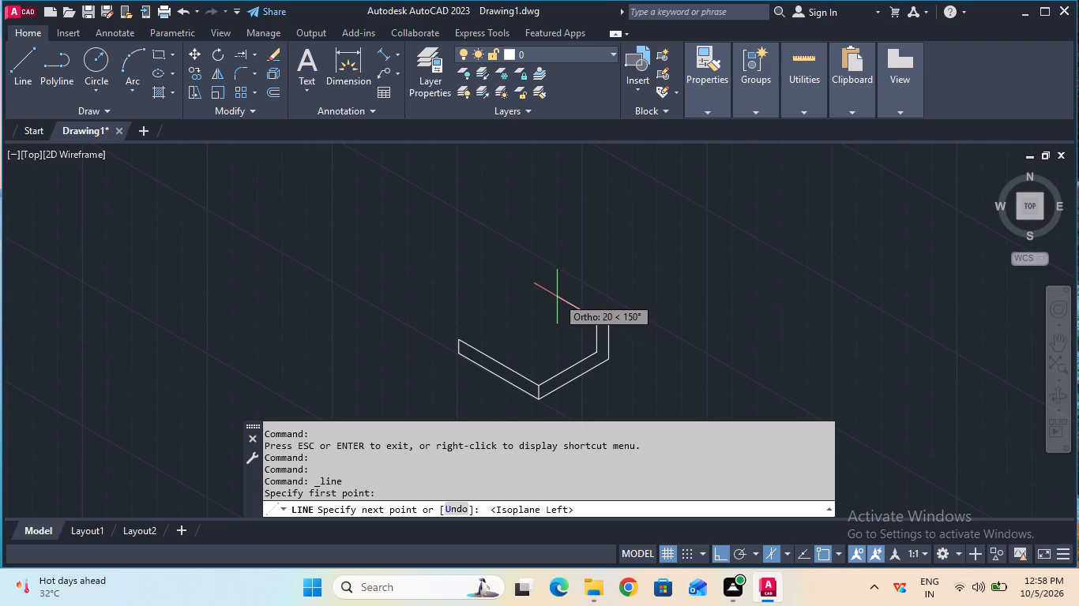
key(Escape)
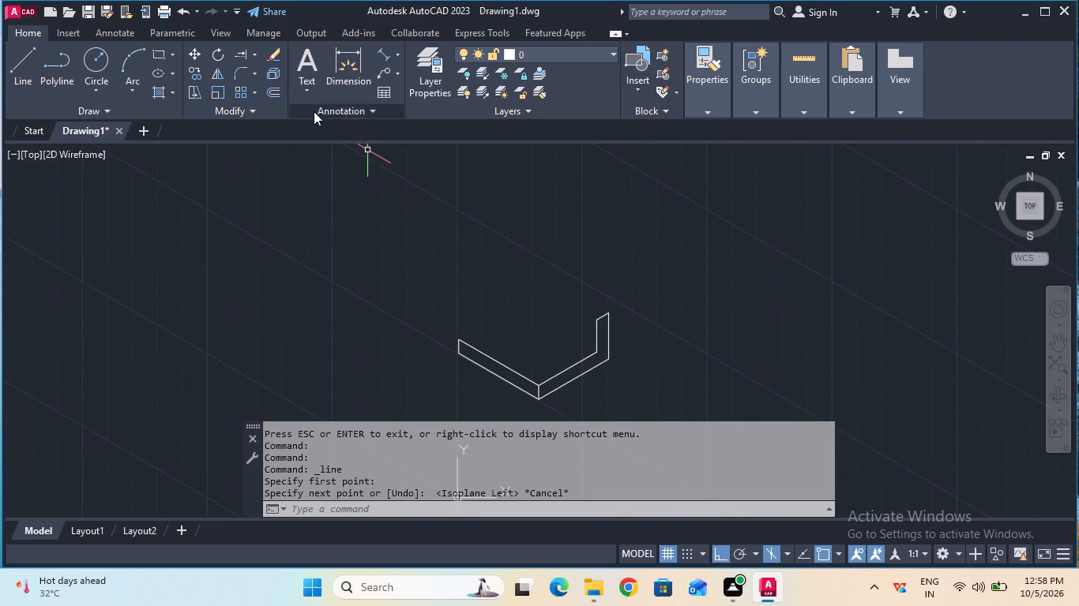
Fillet the outer corner between the bottom 35 mm edge and the 20 mm vertical line with a 3 mm radius.
click(242, 74)
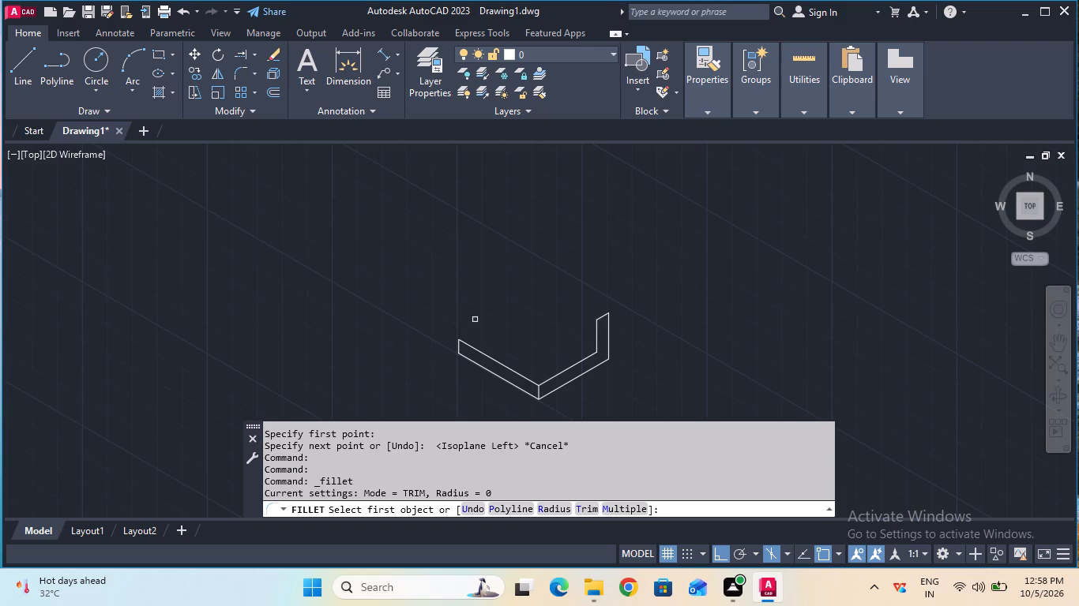
click(562, 508)
key(3)
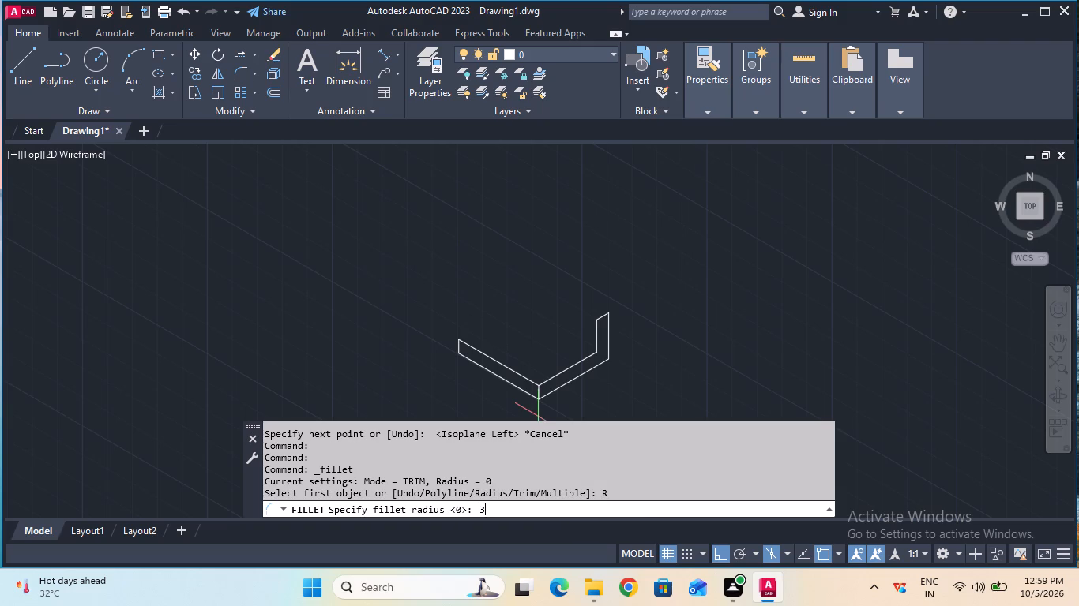
key(Return)
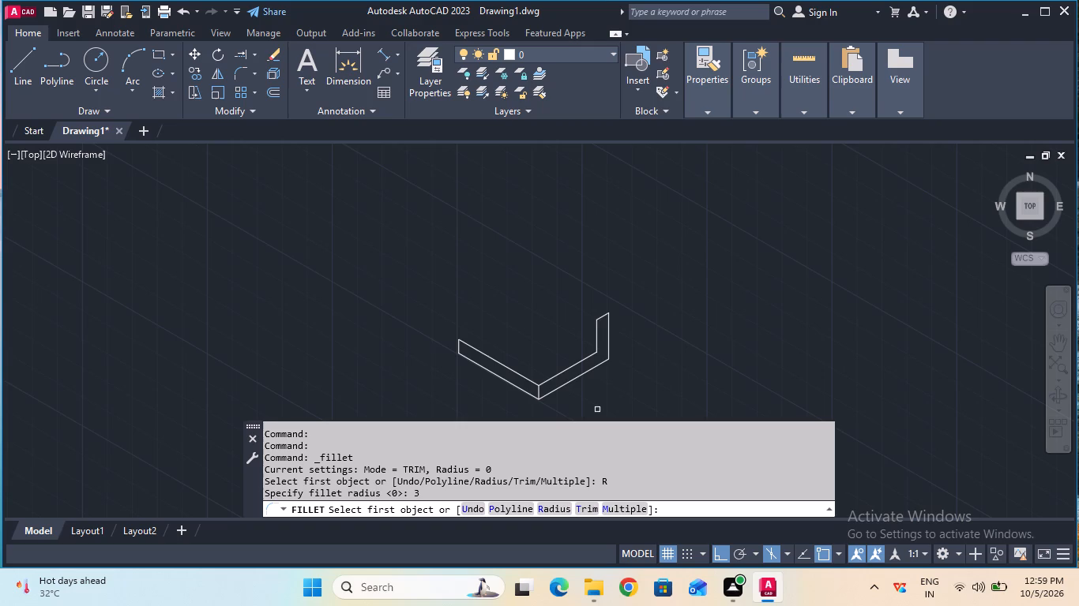
click(602, 360)
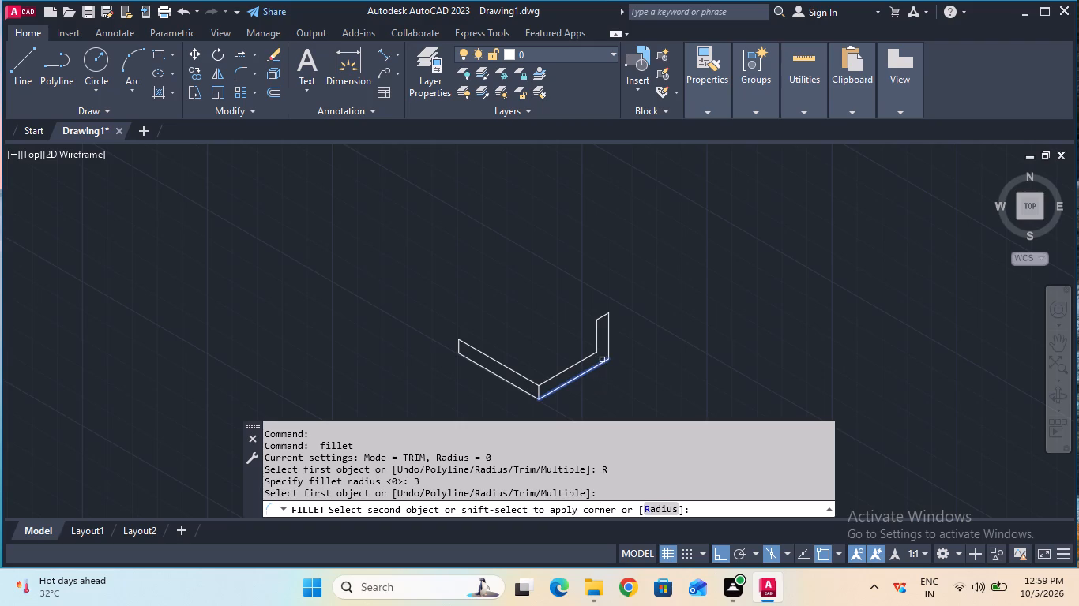
click(607, 355)
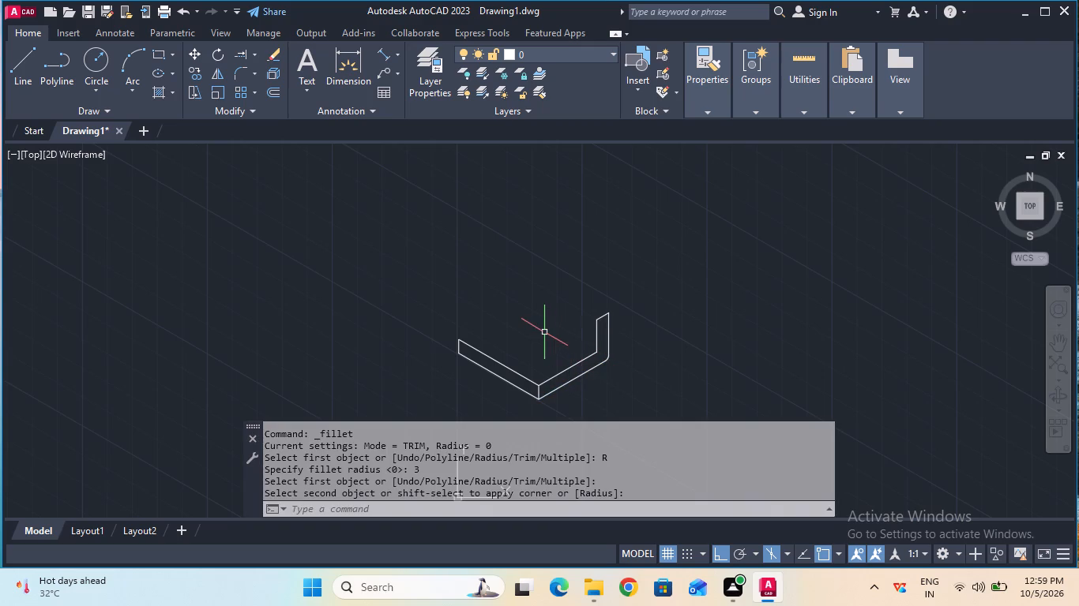
key(Escape)
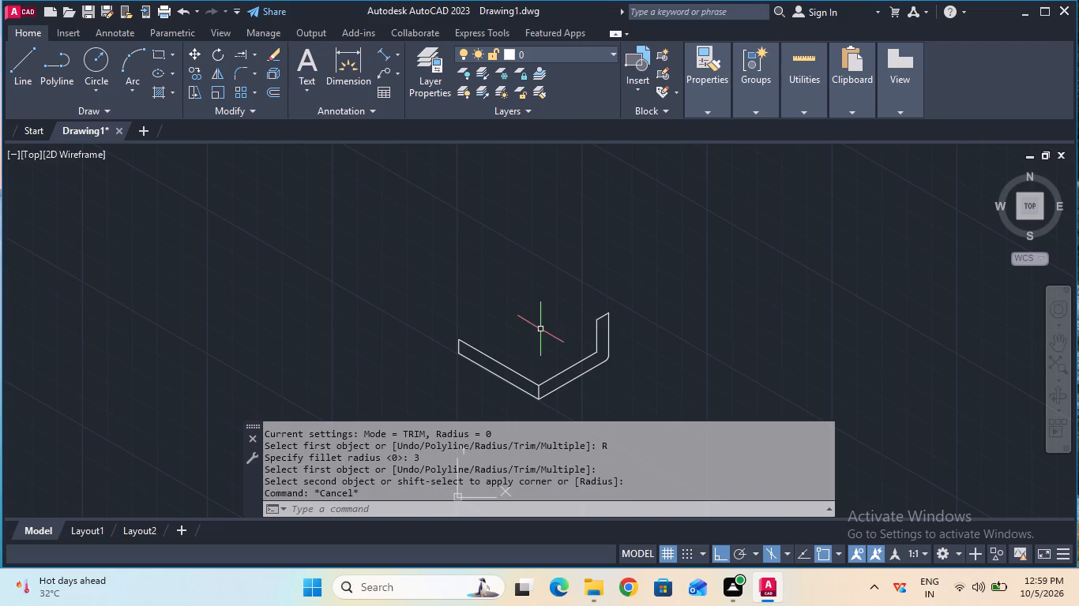
Fillet the inner corner between the extended line and the 14 mm vertical line with the same 3 mm radius.
click(239, 80)
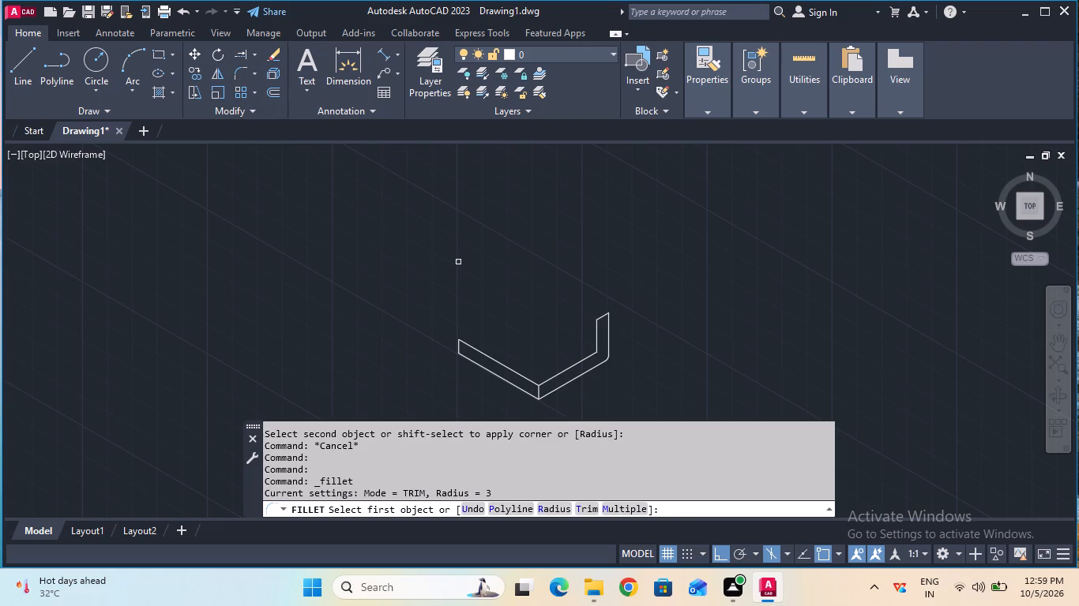
click(585, 359)
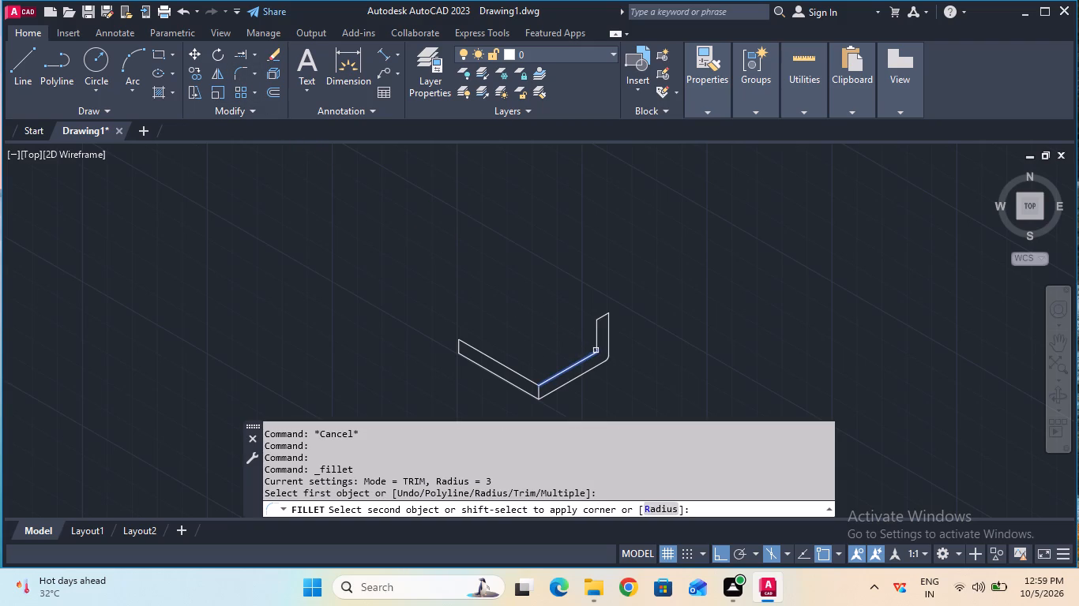
click(596, 346)
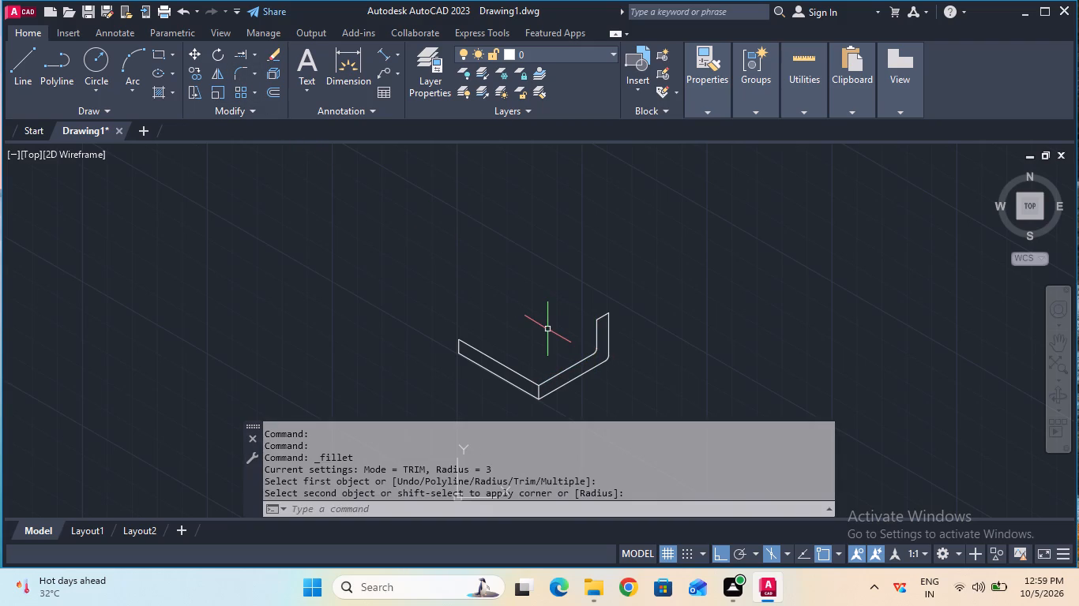
key(Escape)
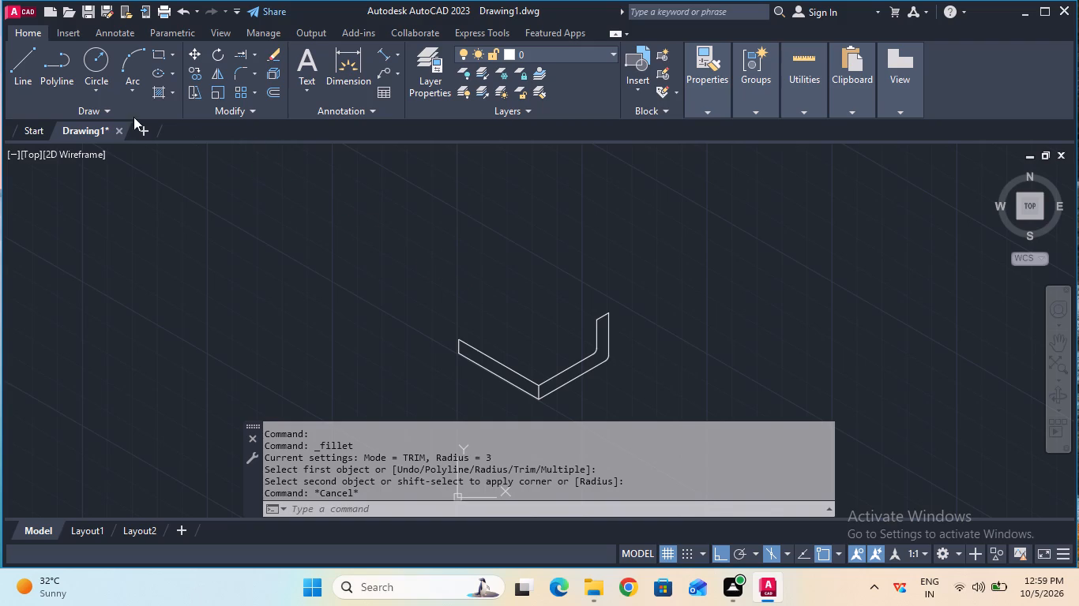
Draw a 20 mm line at 150° from the top of the inner vertical line, using the left isoplane.
click(32, 86)
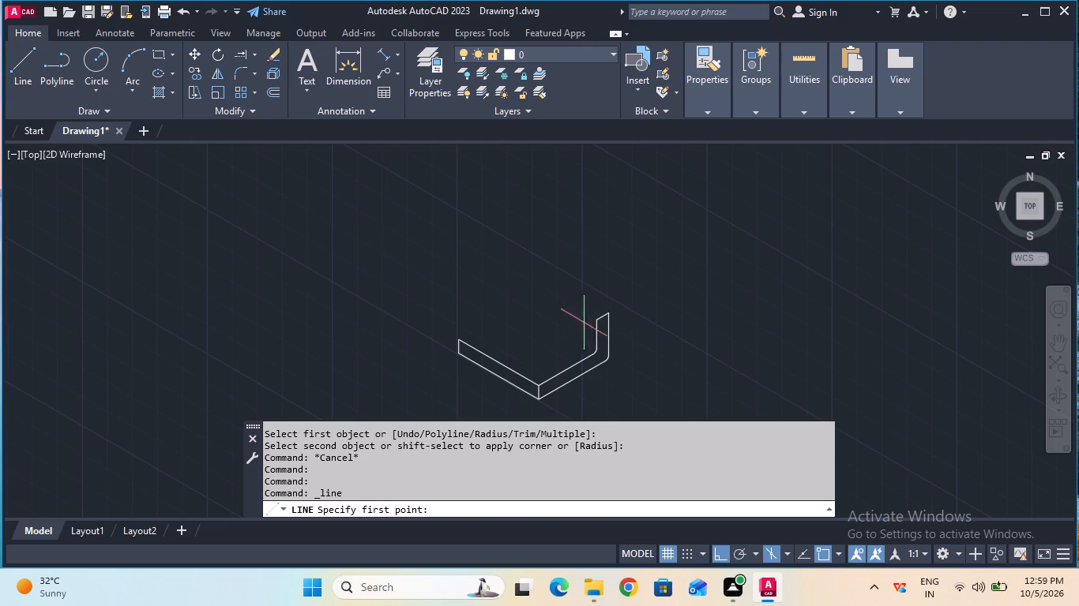
click(592, 324)
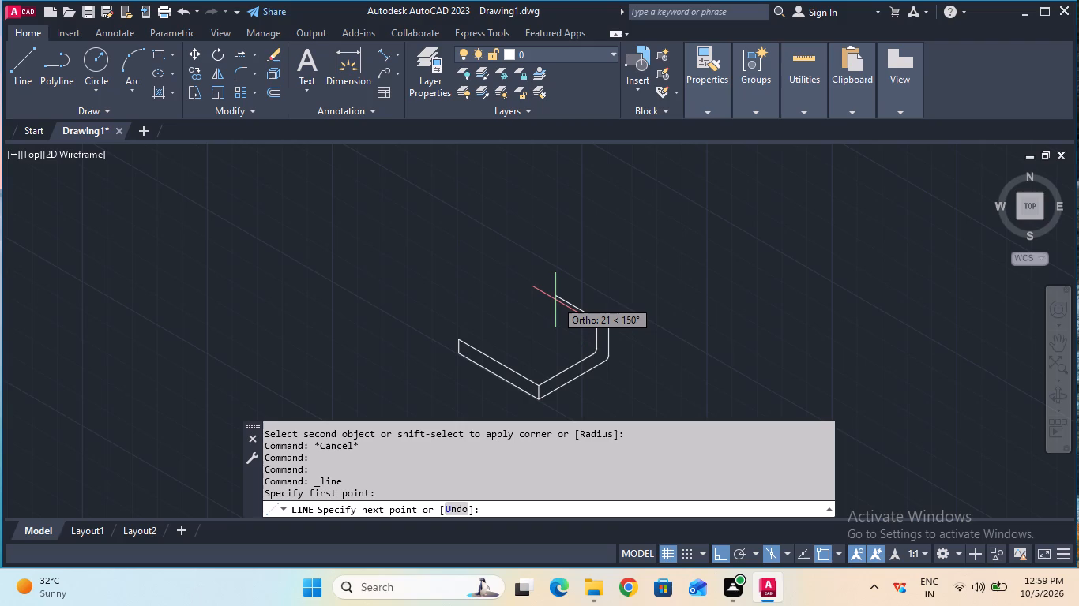
key(2)
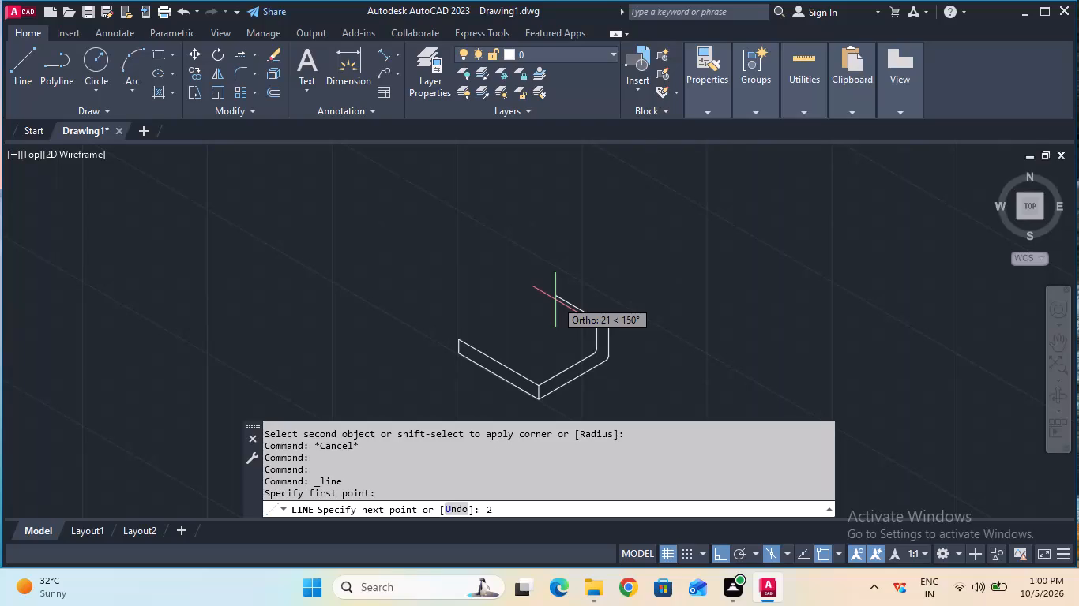
key(0)
key(Return)
key(Escape)
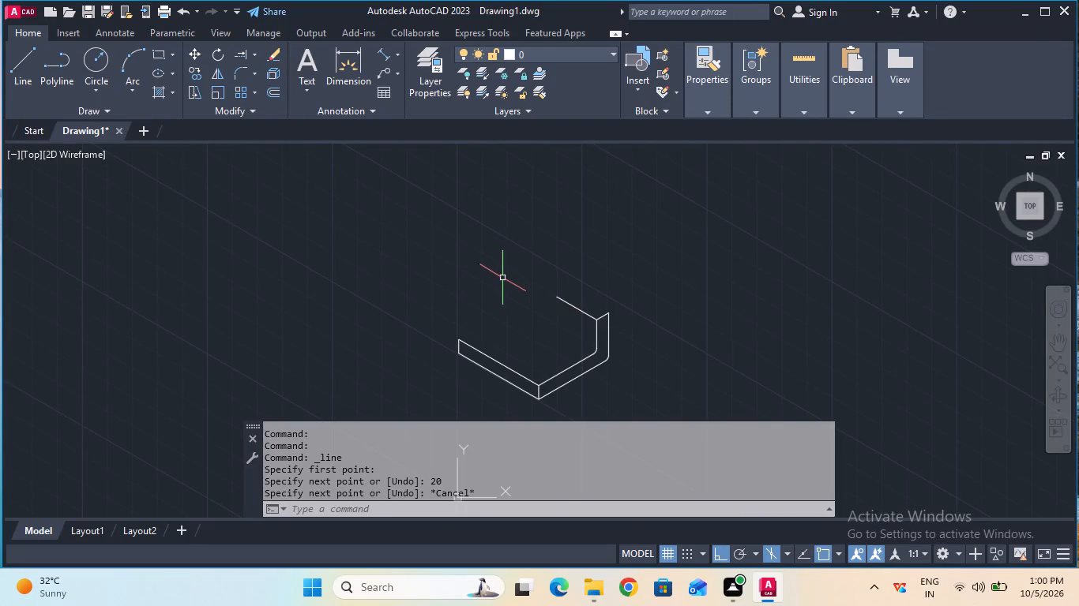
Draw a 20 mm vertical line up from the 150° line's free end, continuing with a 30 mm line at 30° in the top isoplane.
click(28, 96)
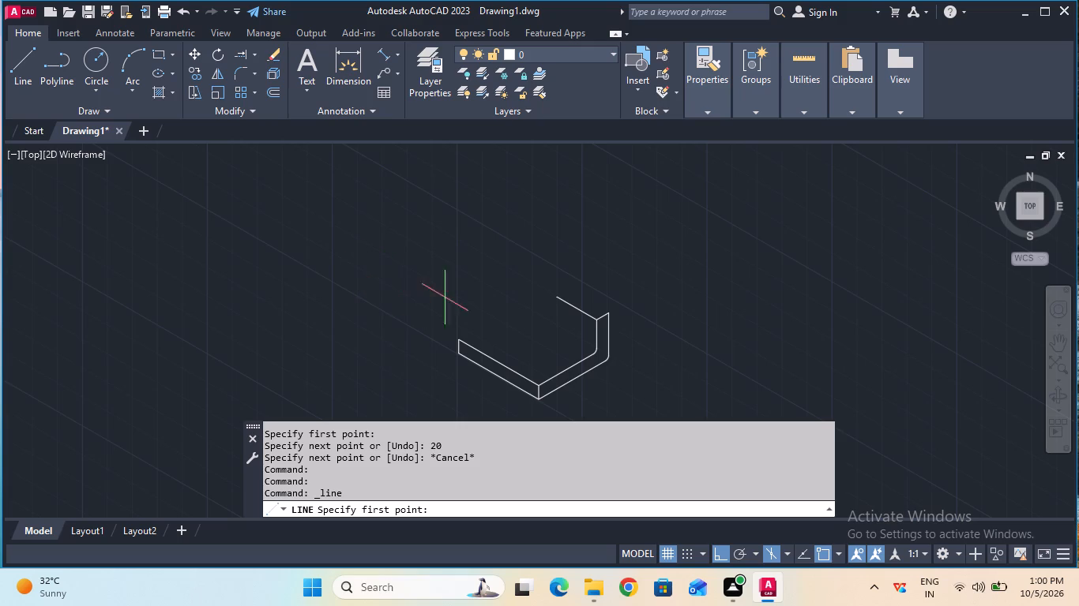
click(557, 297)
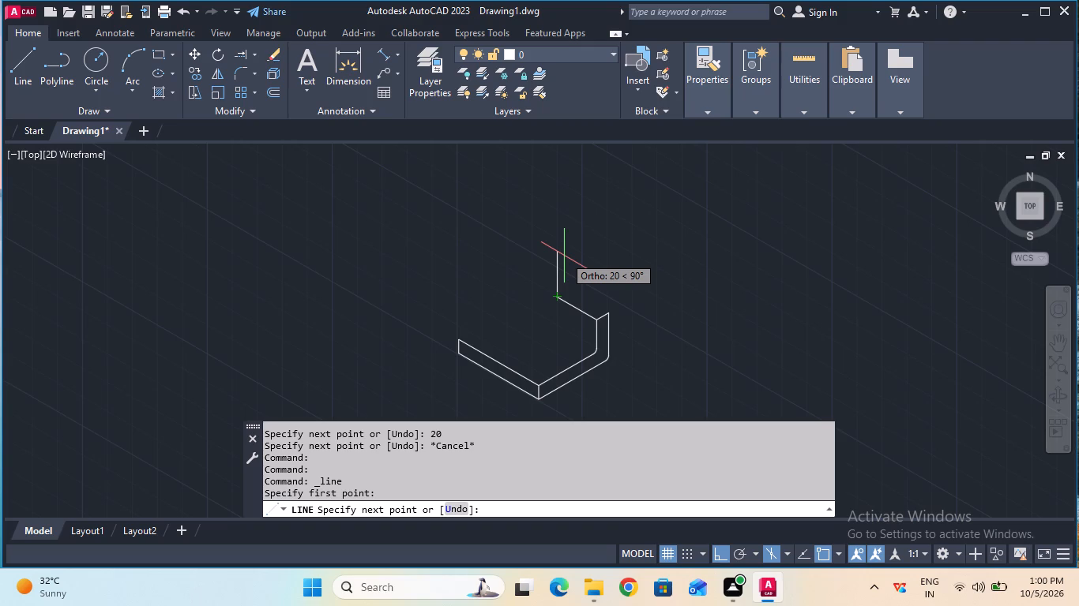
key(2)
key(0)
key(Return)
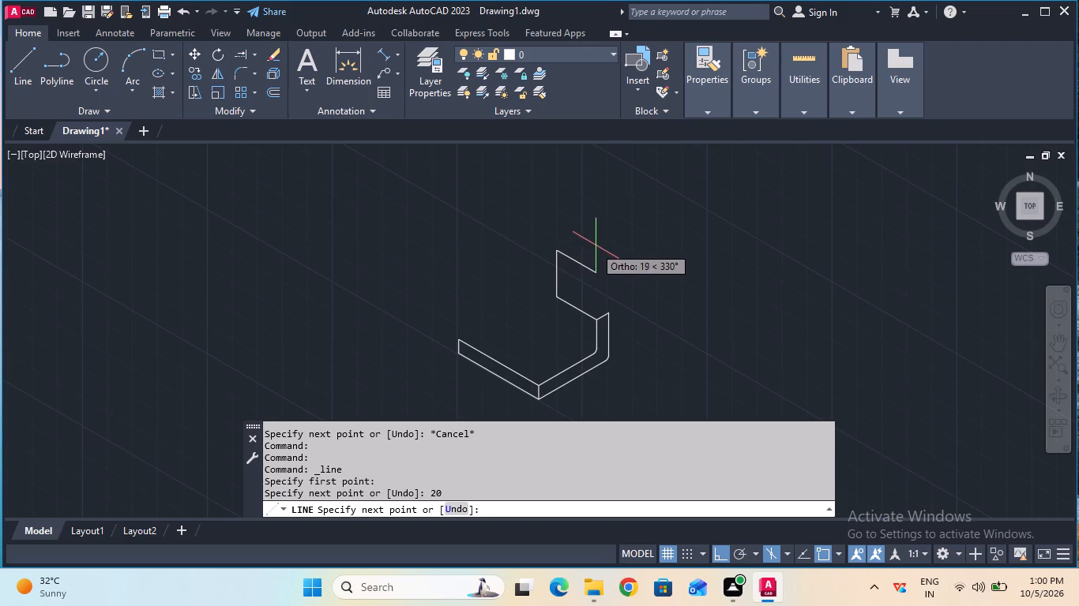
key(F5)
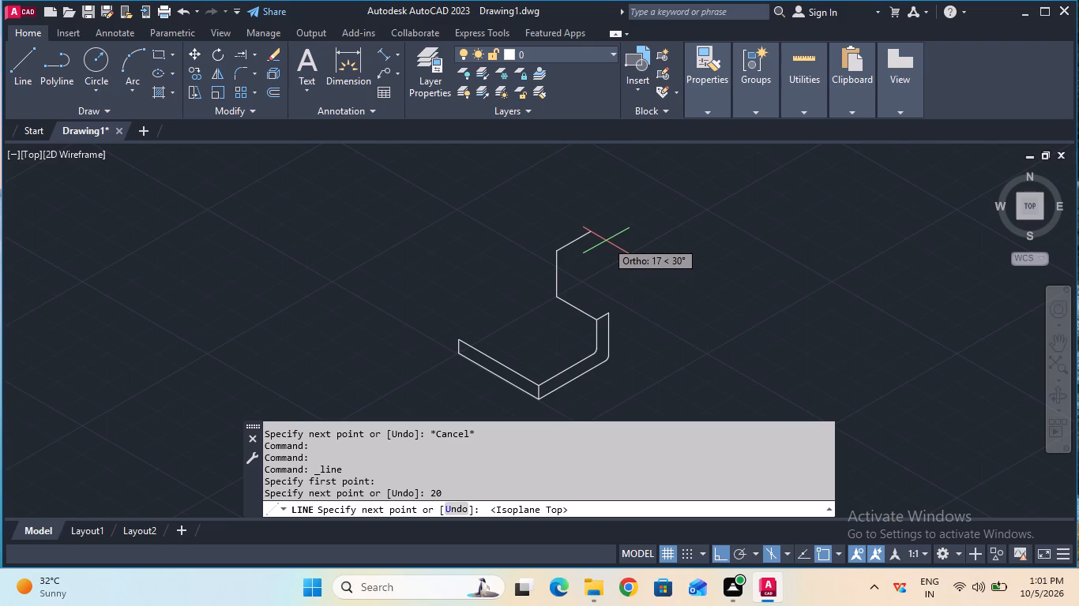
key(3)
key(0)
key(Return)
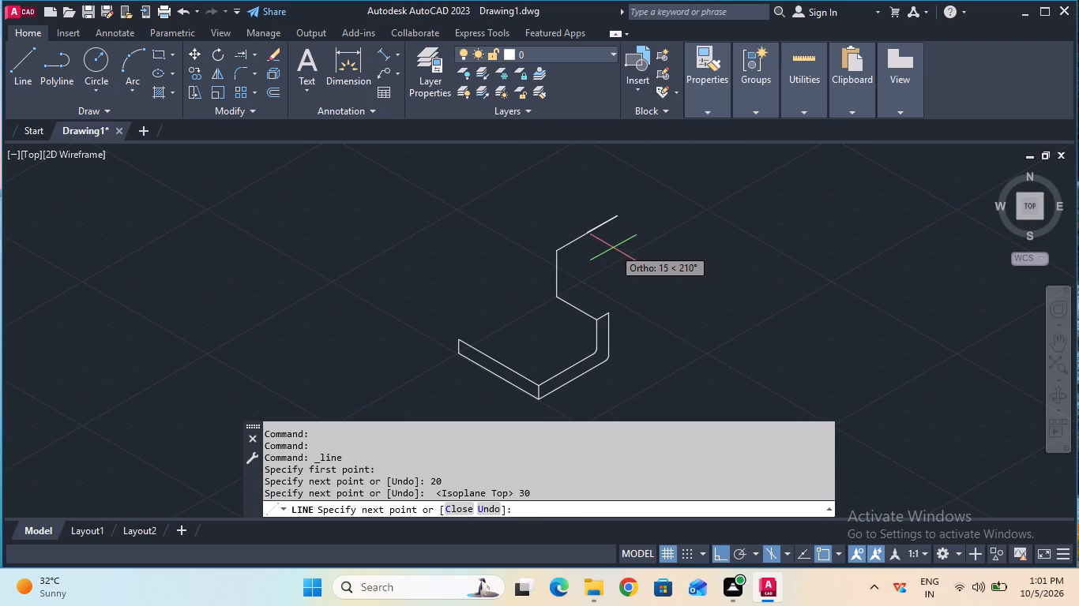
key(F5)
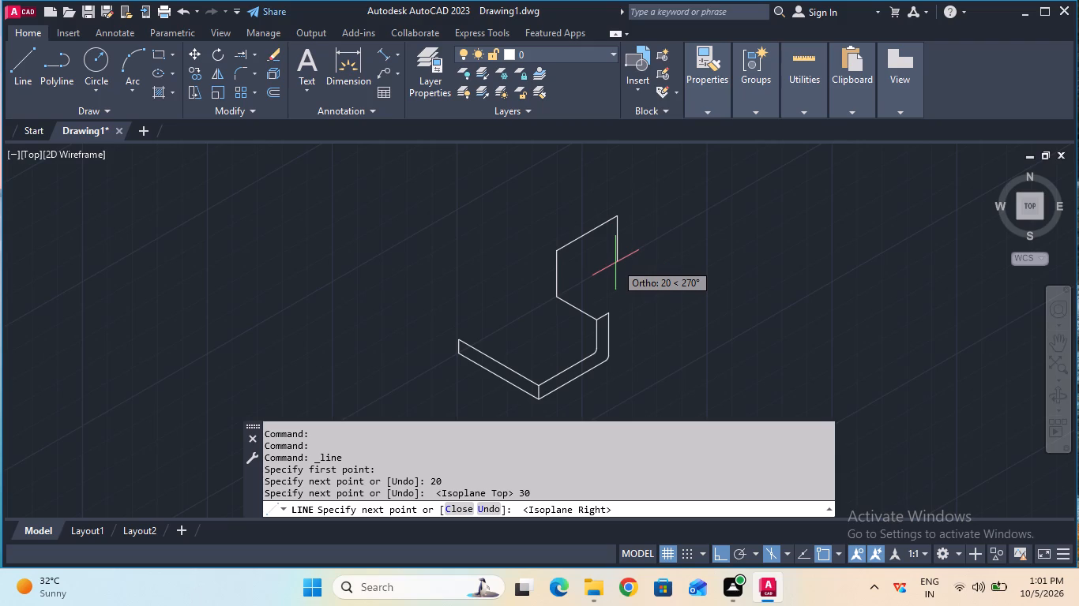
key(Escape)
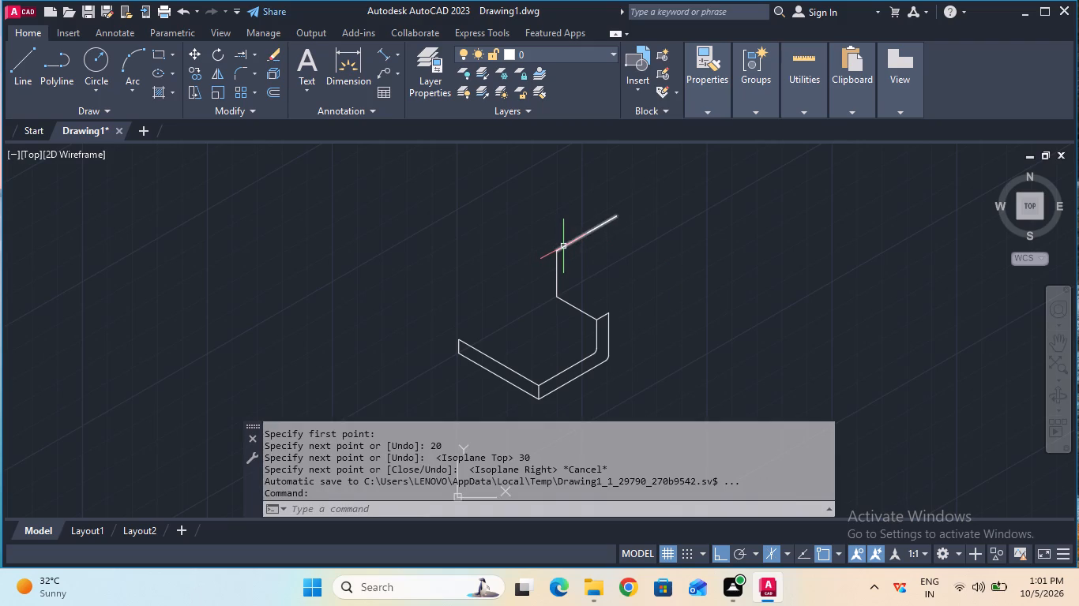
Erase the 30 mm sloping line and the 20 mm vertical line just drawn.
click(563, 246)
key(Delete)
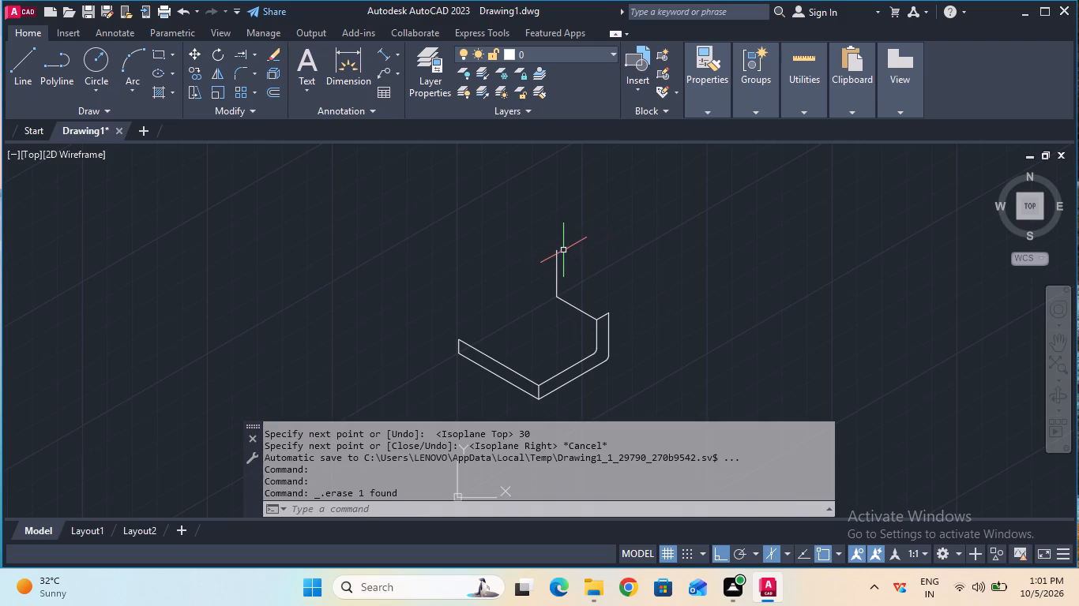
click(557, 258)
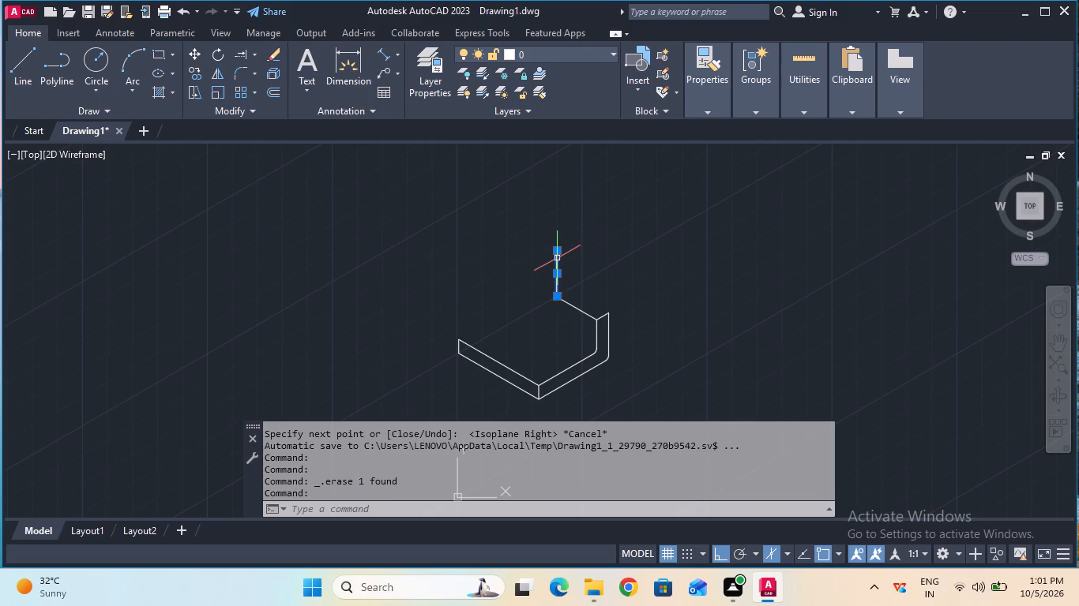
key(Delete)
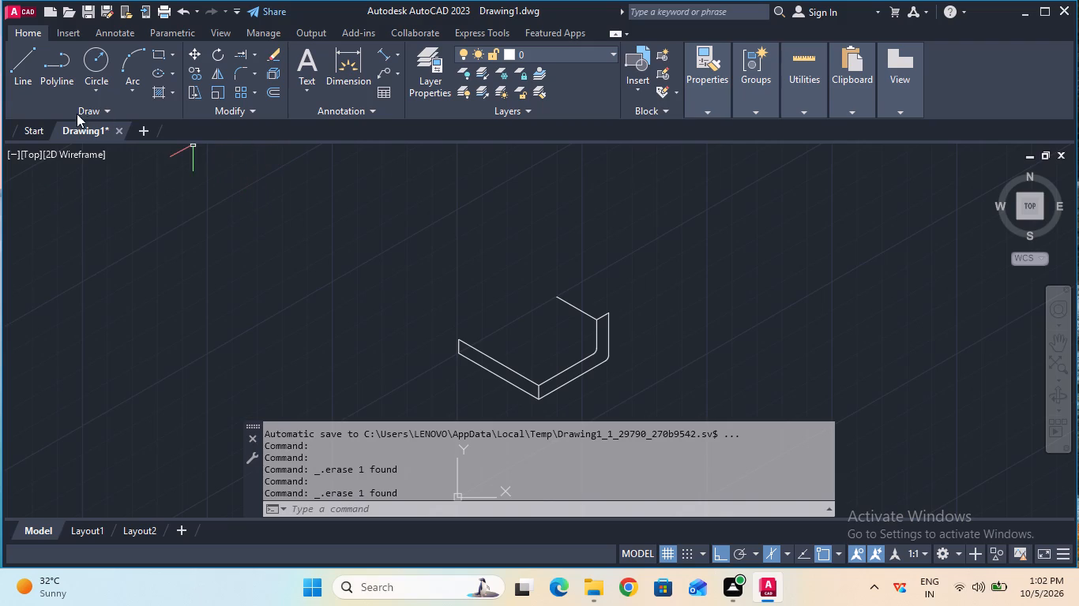
Draw a 20 mm vertical line upward from the free end of the 150° line, using the right isoplane.
click(24, 95)
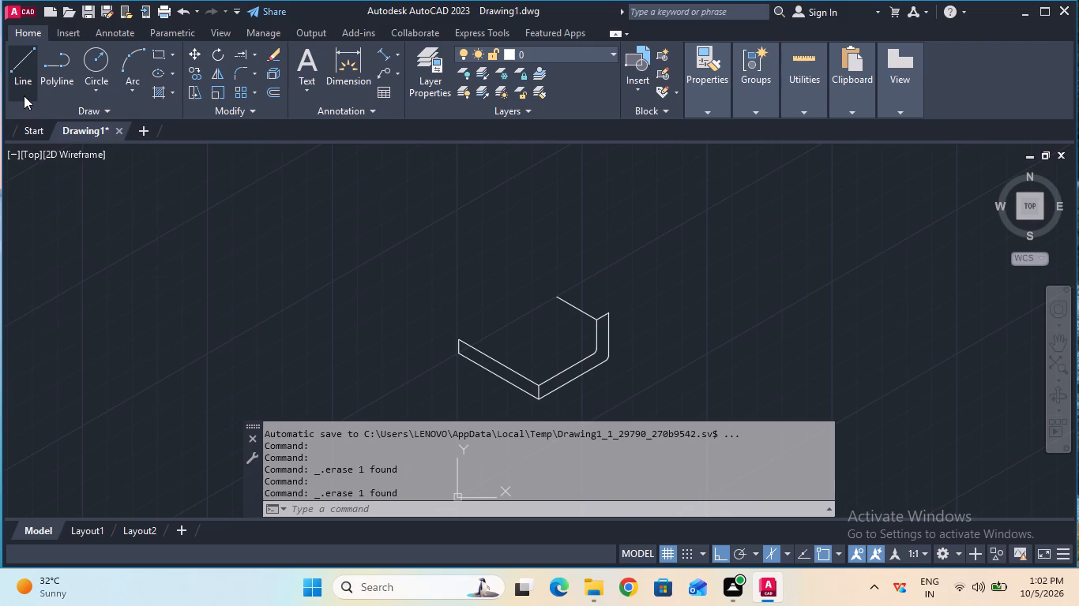
click(557, 294)
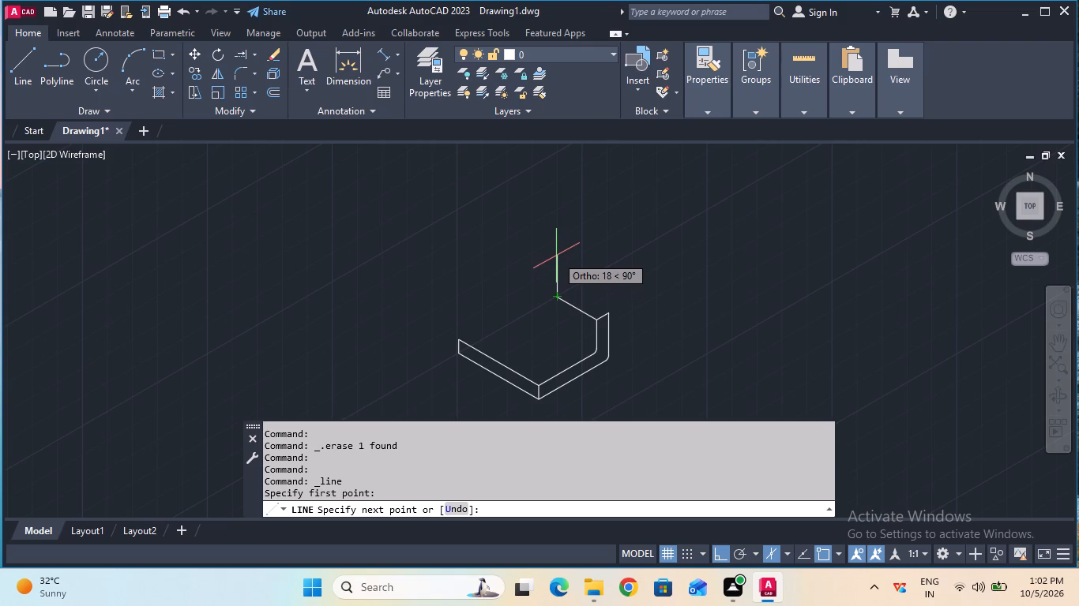
key(2)
key(0)
key(Return)
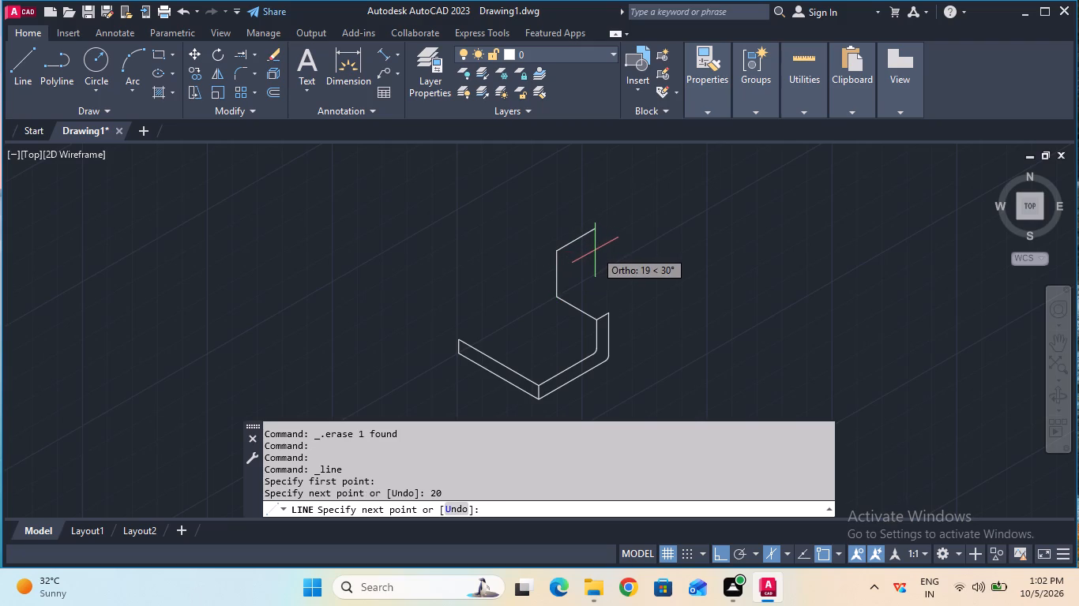
key(Escape)
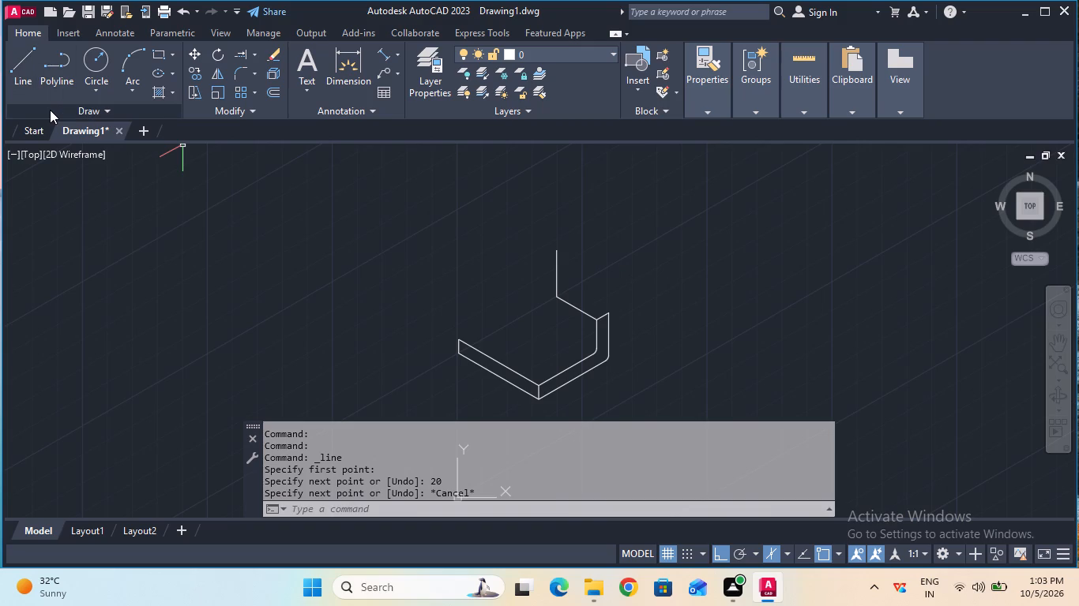
key(Escape)
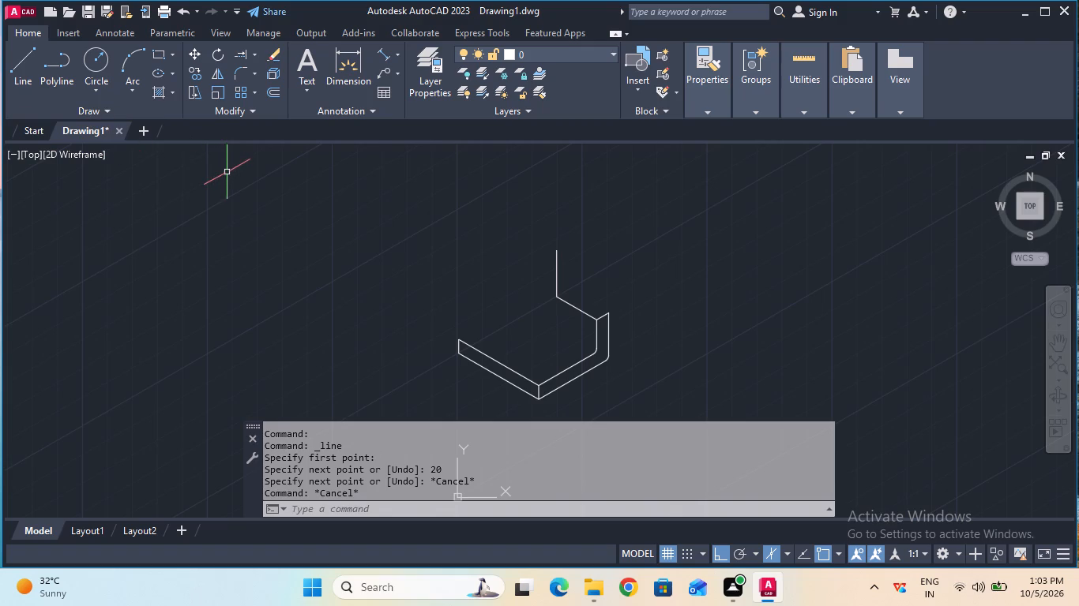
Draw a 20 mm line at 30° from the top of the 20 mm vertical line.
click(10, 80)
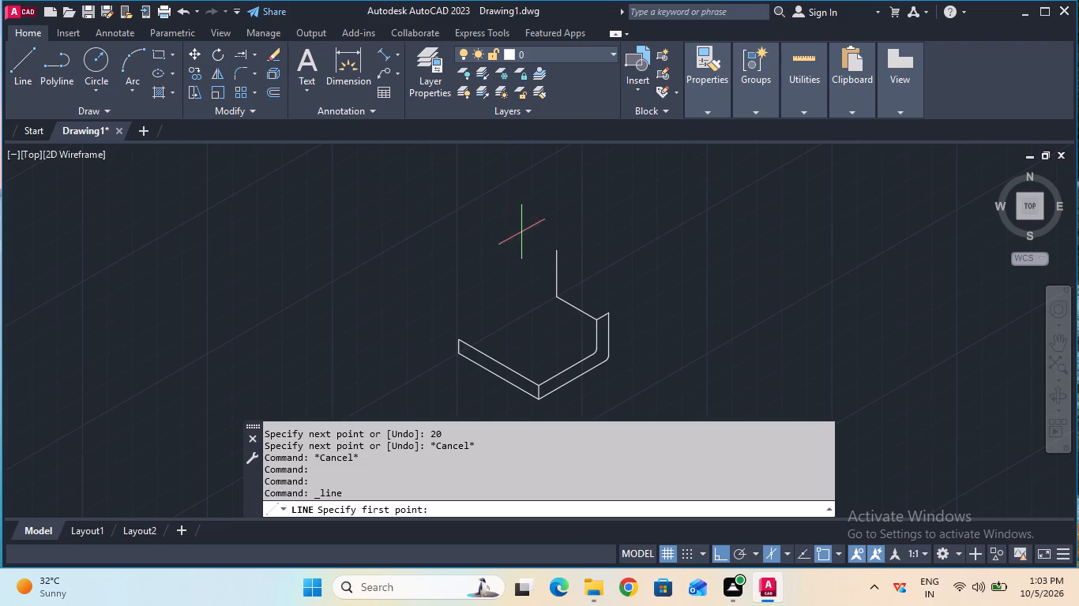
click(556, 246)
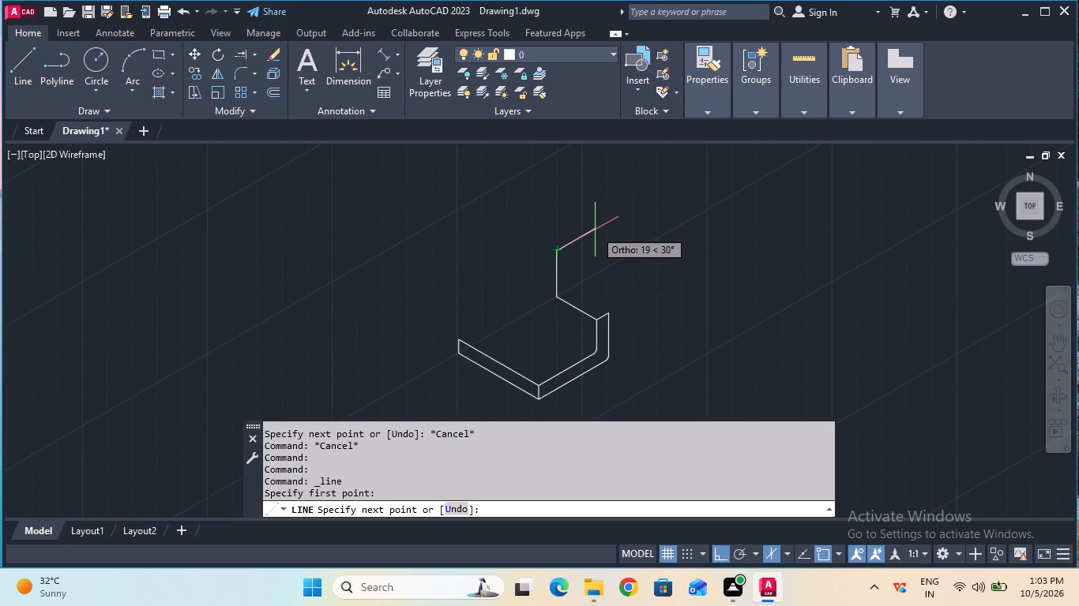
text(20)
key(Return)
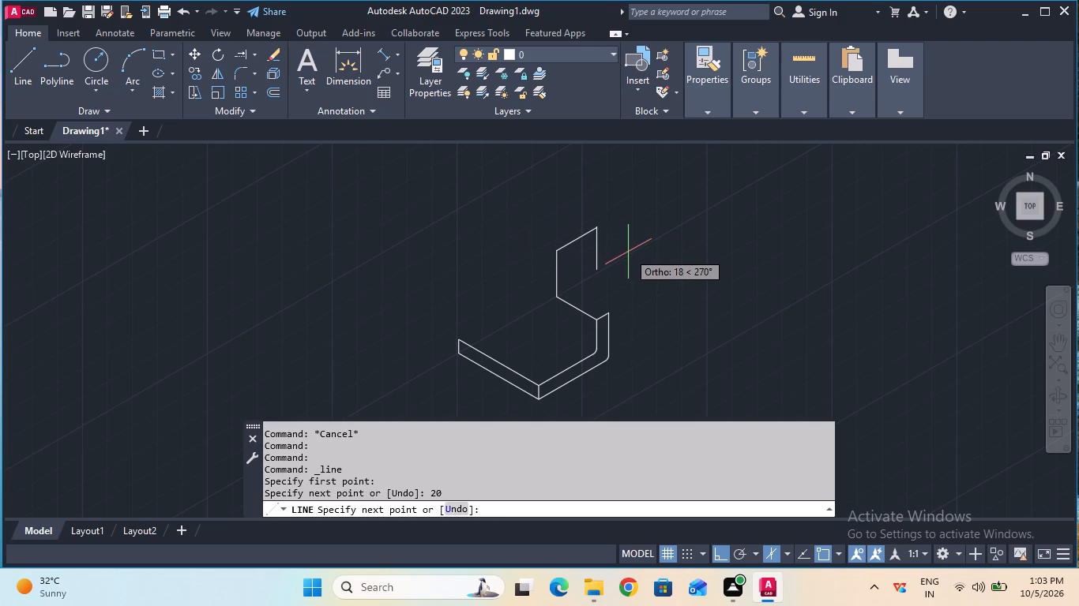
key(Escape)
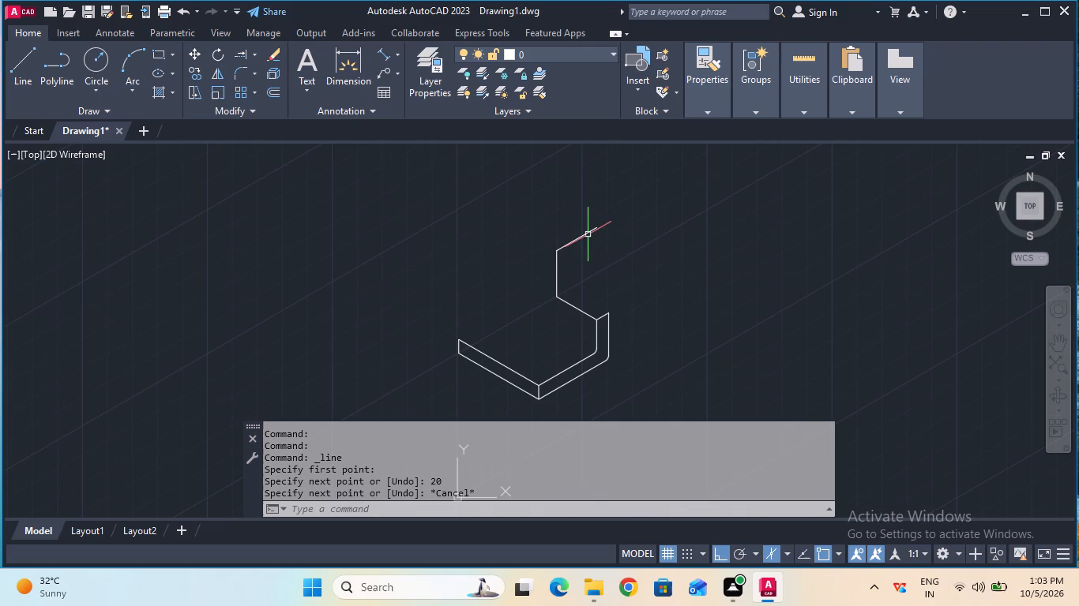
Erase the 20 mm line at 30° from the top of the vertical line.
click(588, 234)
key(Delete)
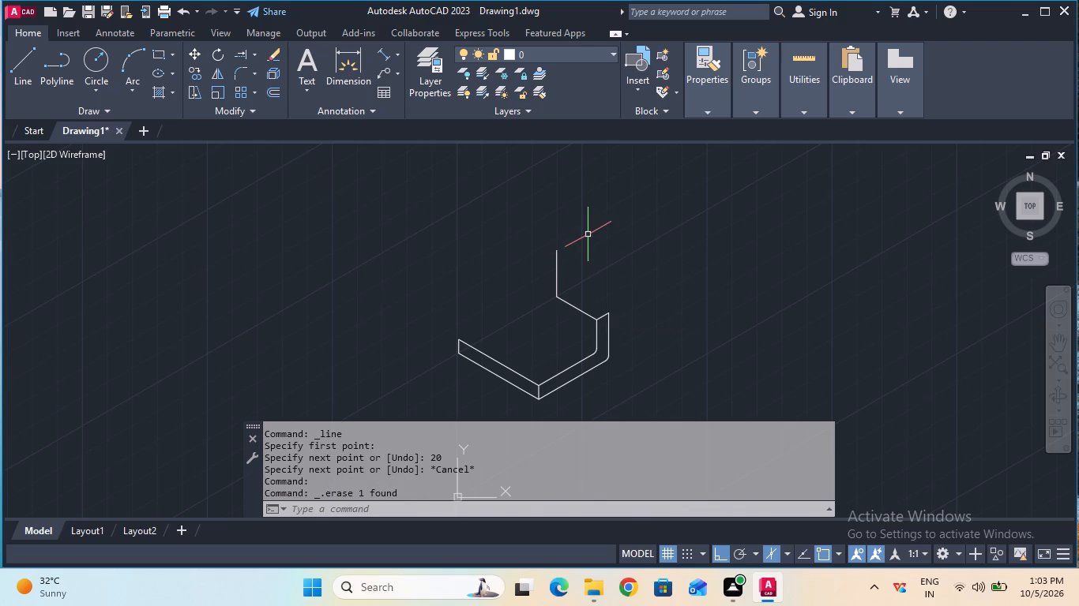
Measure the lower edge from the front bottom corner to the outer filleted corner with trial aligned dimensions.
click(387, 54)
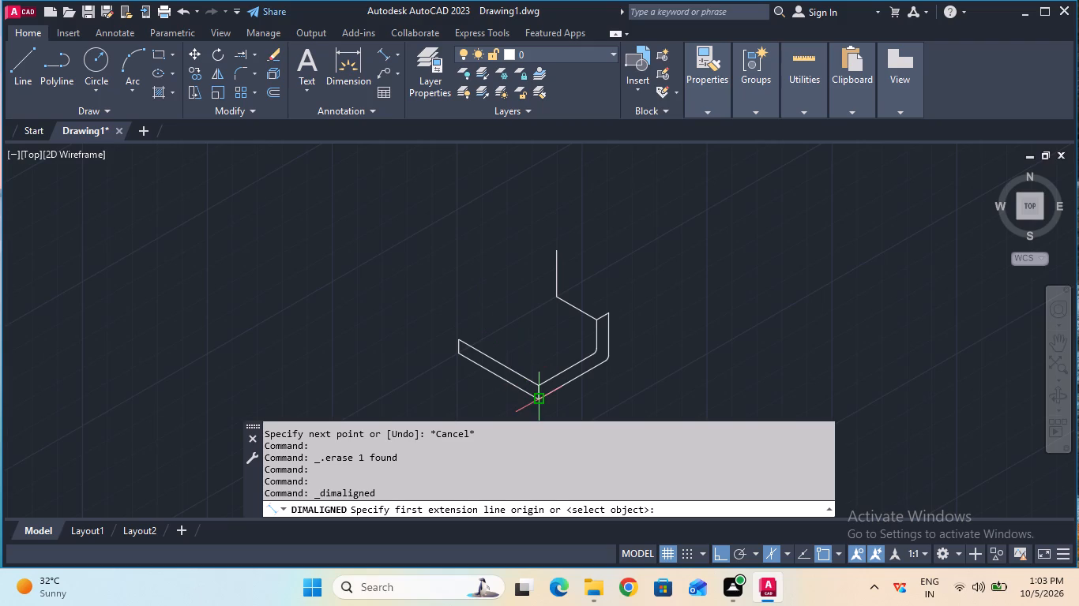
click(538, 401)
click(609, 361)
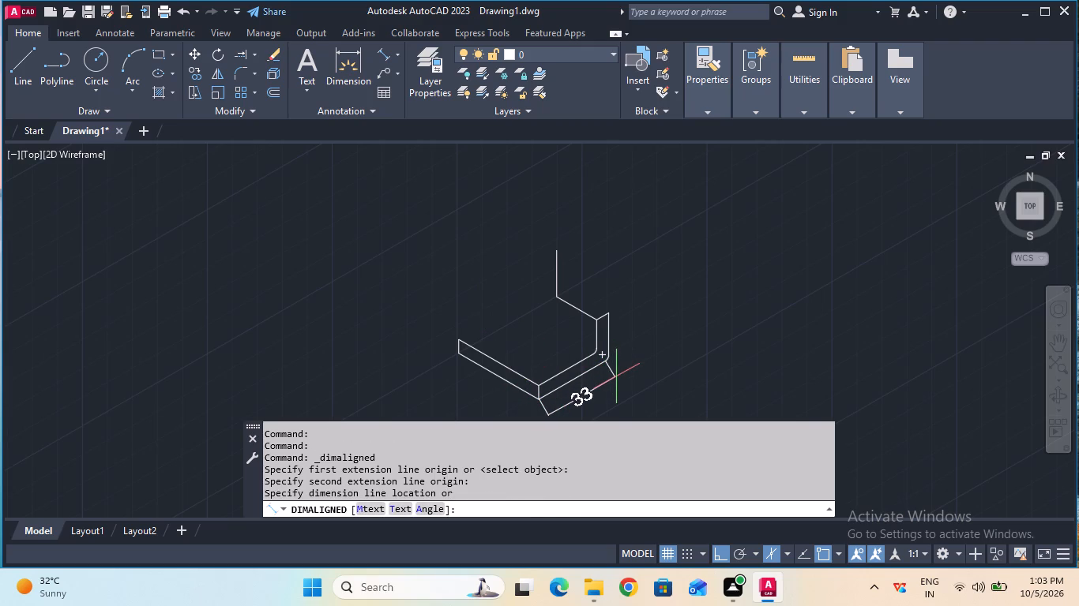
key(Escape)
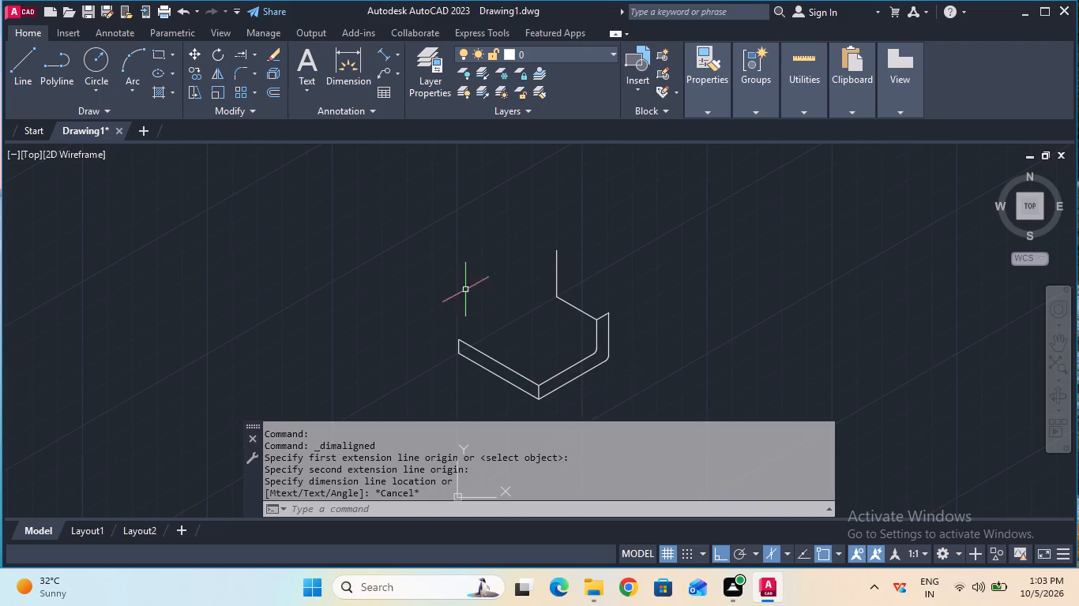
click(386, 56)
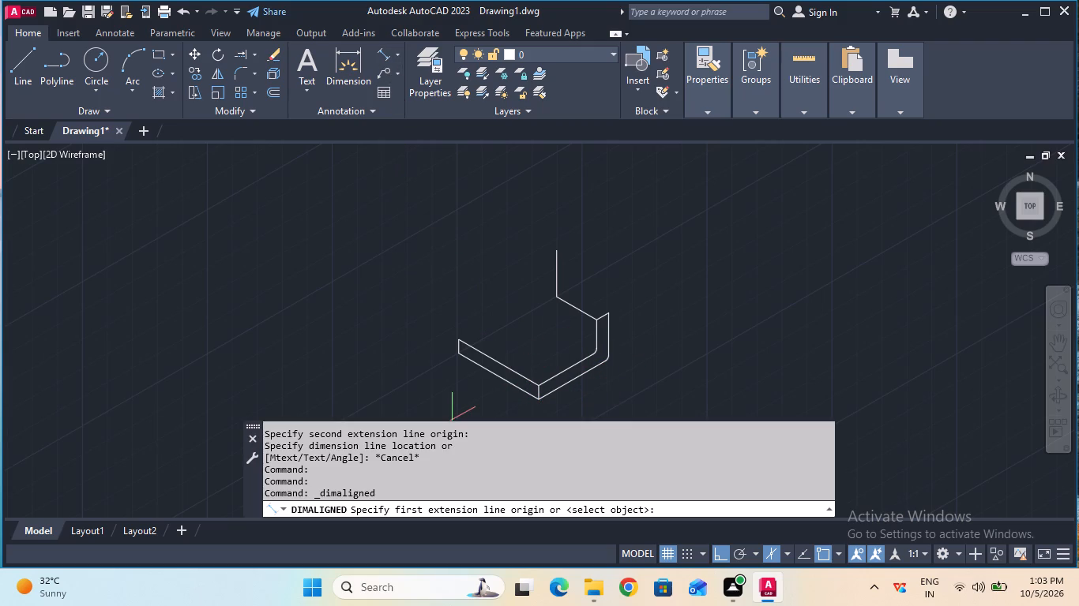
click(538, 401)
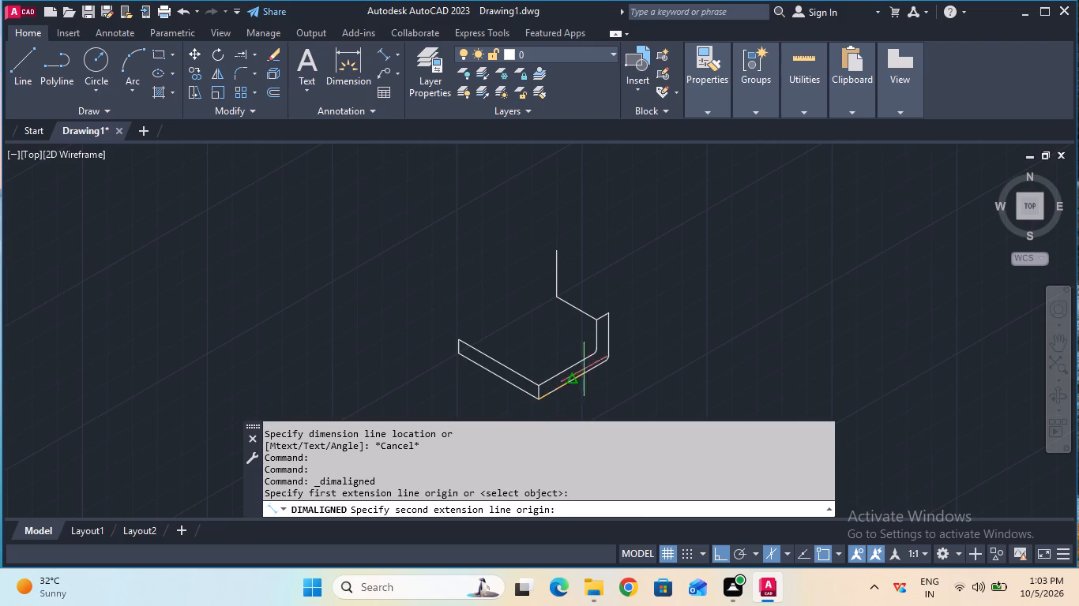
click(608, 358)
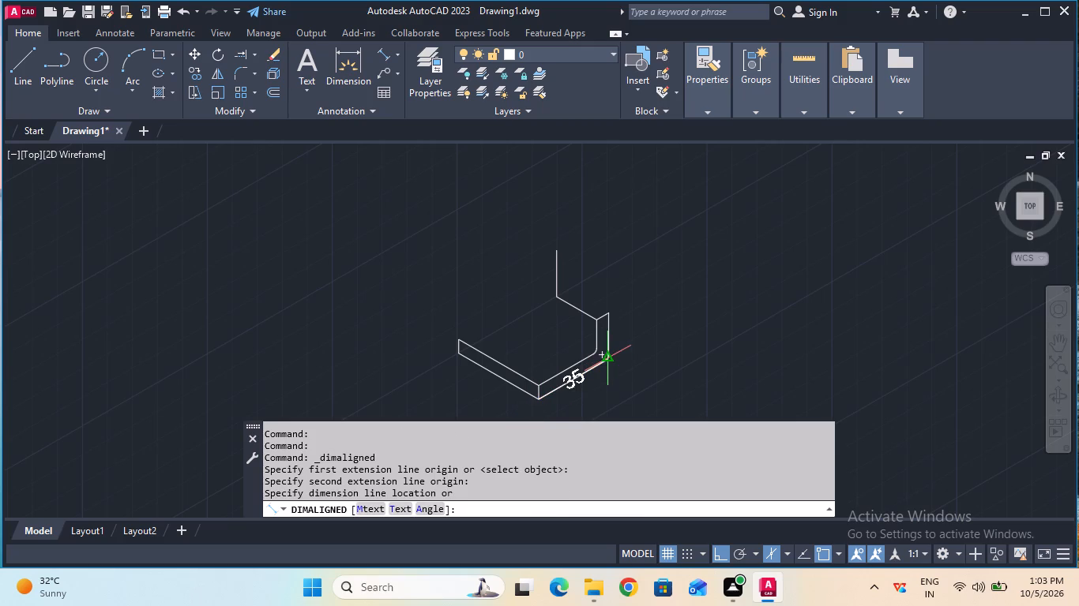
key(Escape)
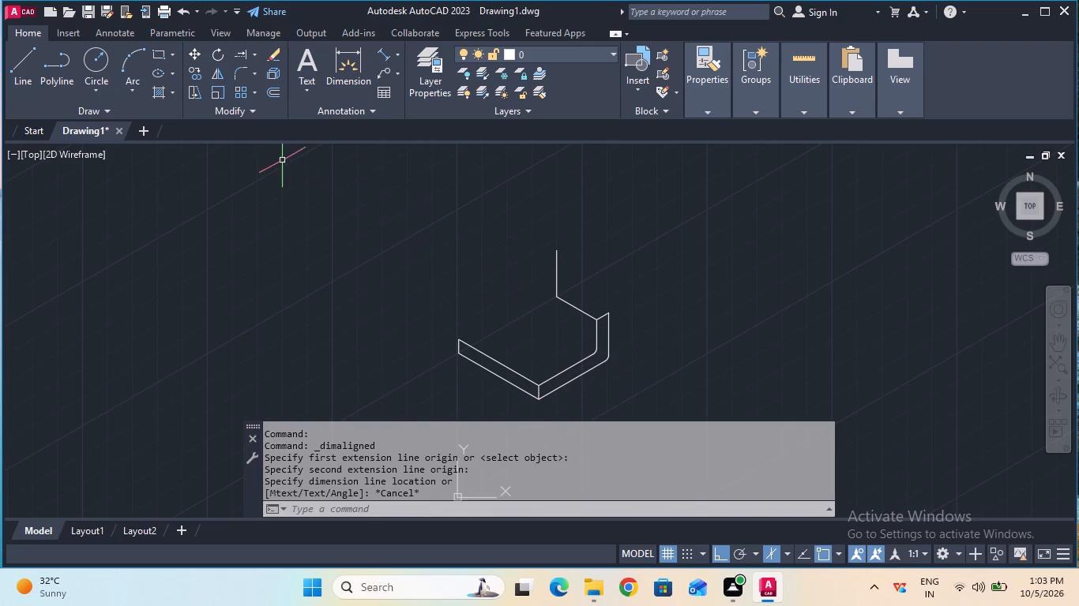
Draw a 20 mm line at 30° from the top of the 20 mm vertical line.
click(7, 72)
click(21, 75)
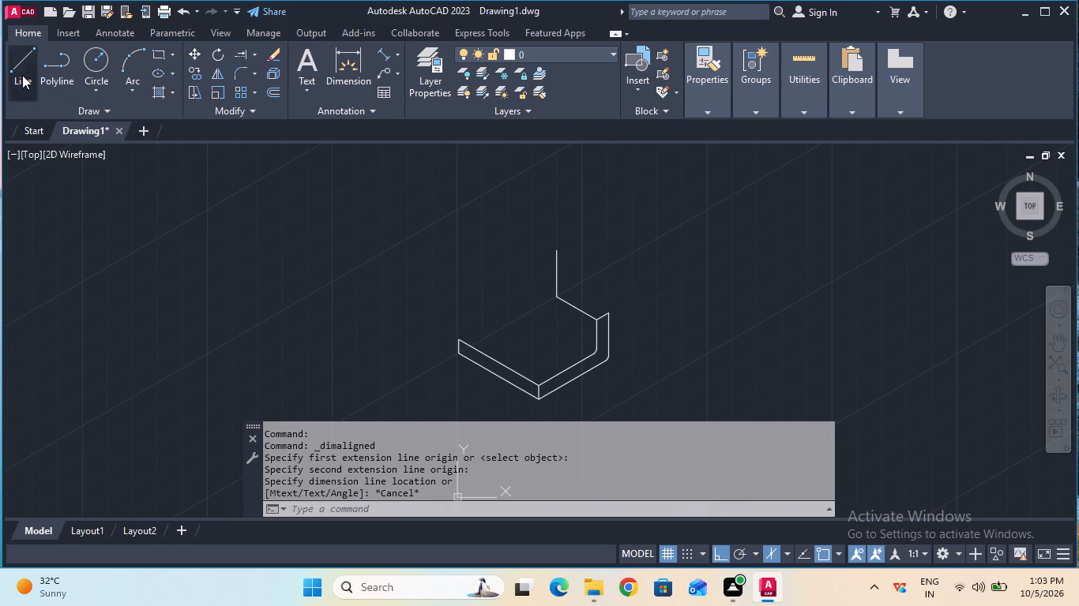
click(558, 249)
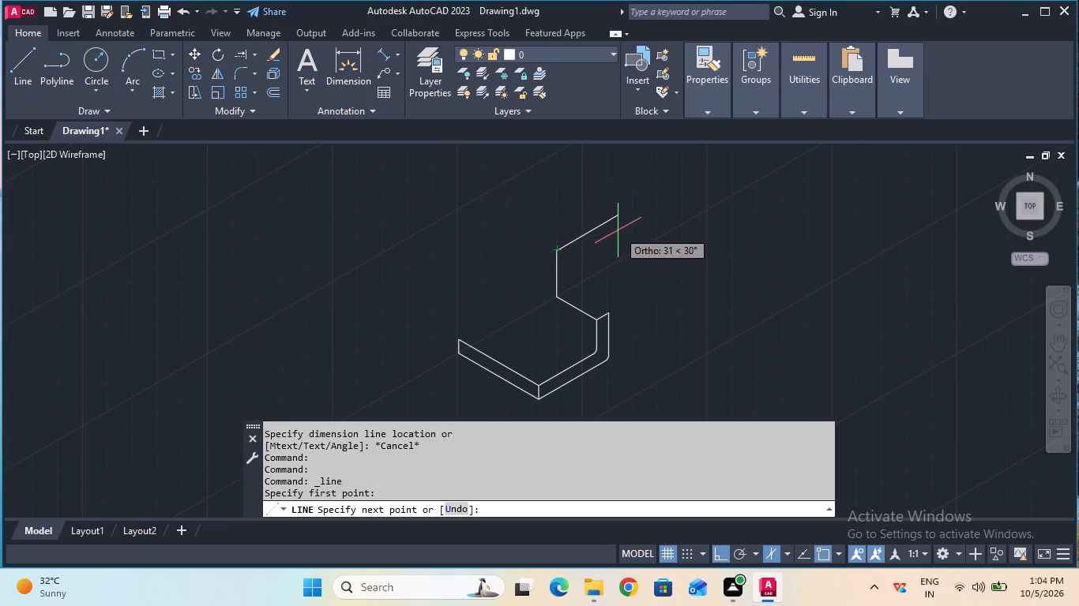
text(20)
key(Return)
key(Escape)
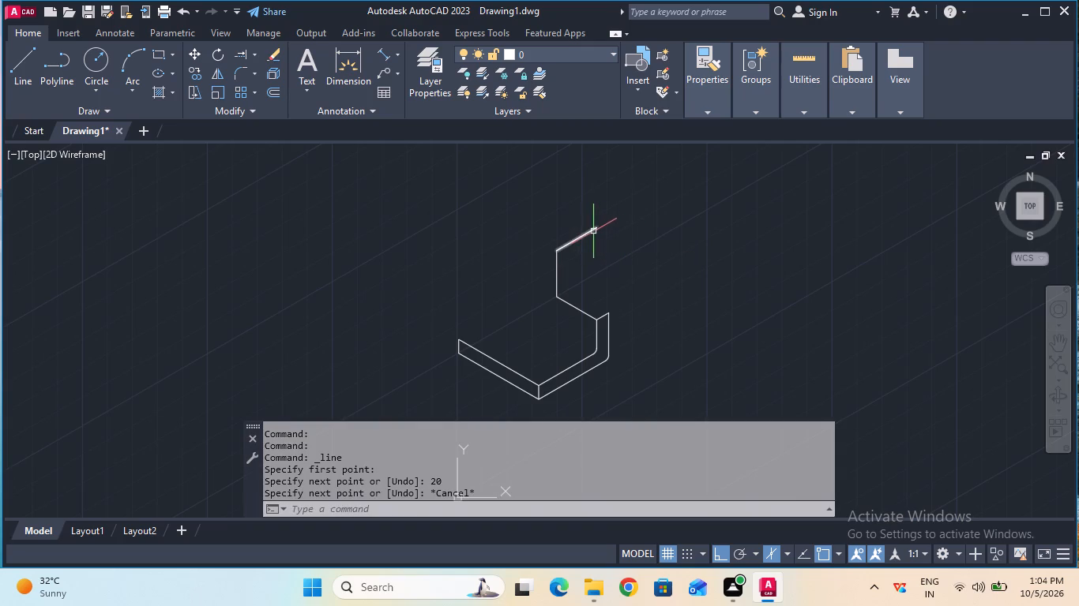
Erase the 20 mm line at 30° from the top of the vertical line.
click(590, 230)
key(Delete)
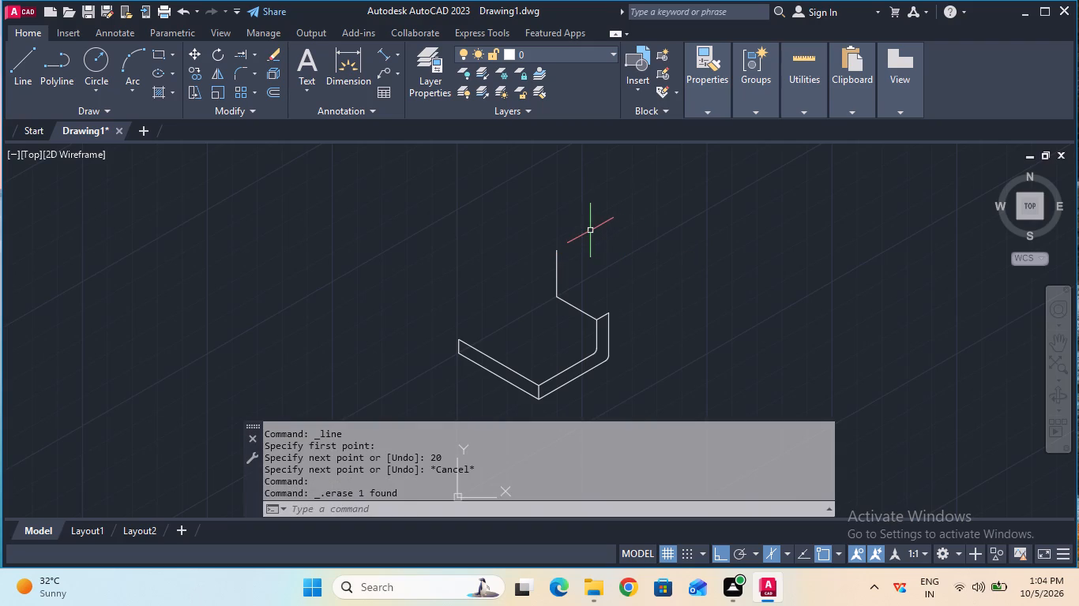
Draw a 30 mm line at 30° from the top of the 20 mm vertical line.
click(34, 70)
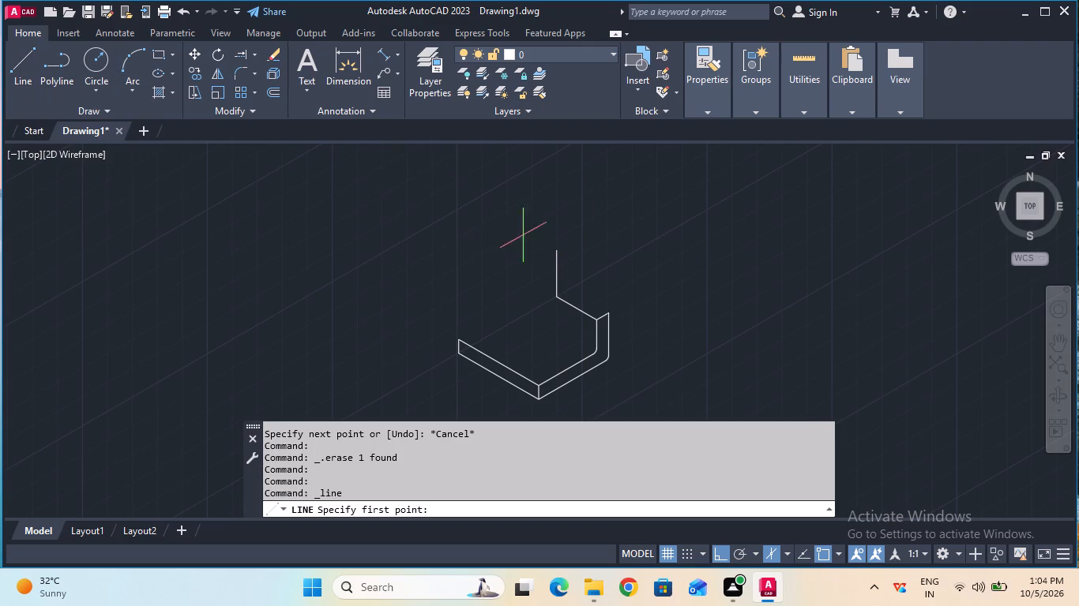
click(558, 250)
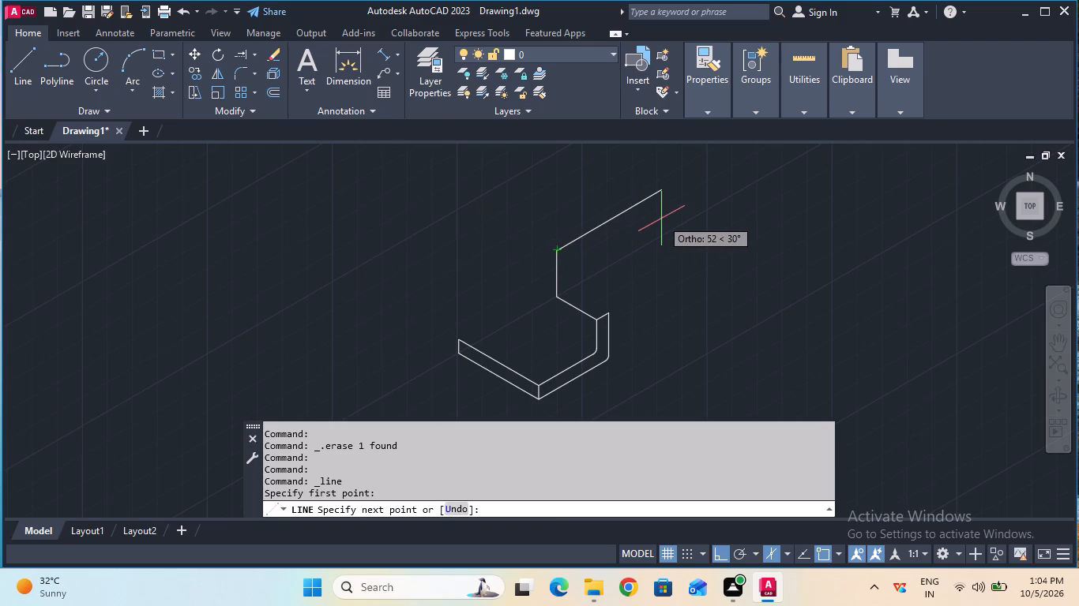
key(3)
key(0)
key(Return)
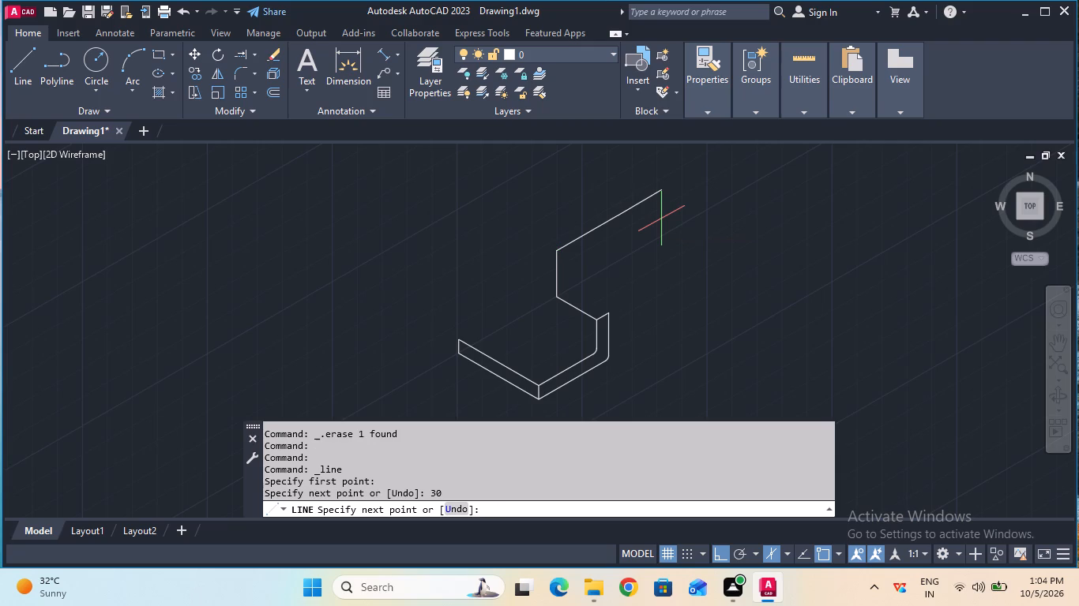
key(Escape)
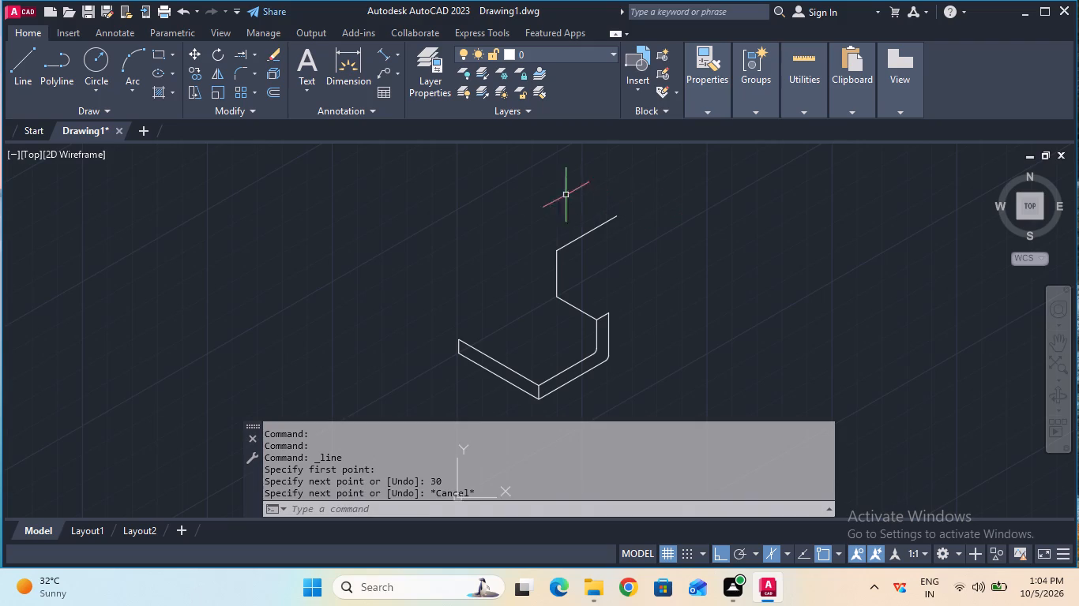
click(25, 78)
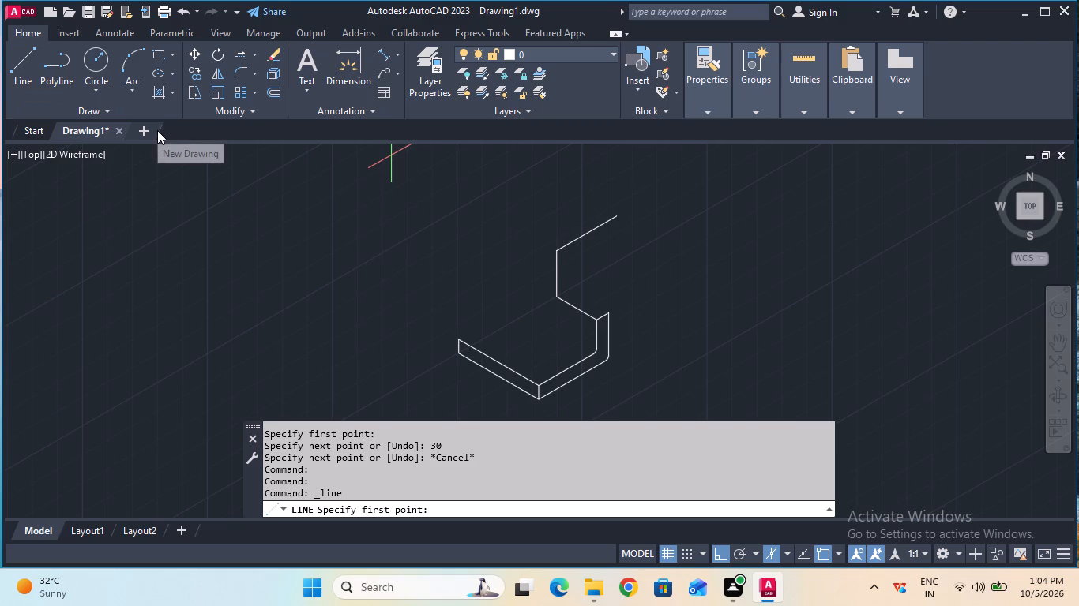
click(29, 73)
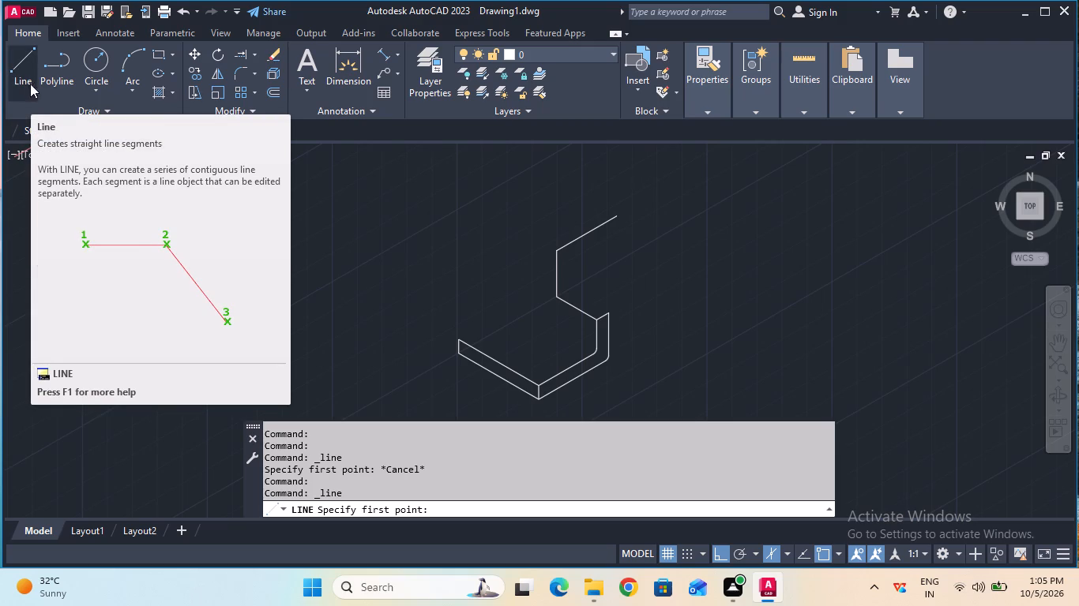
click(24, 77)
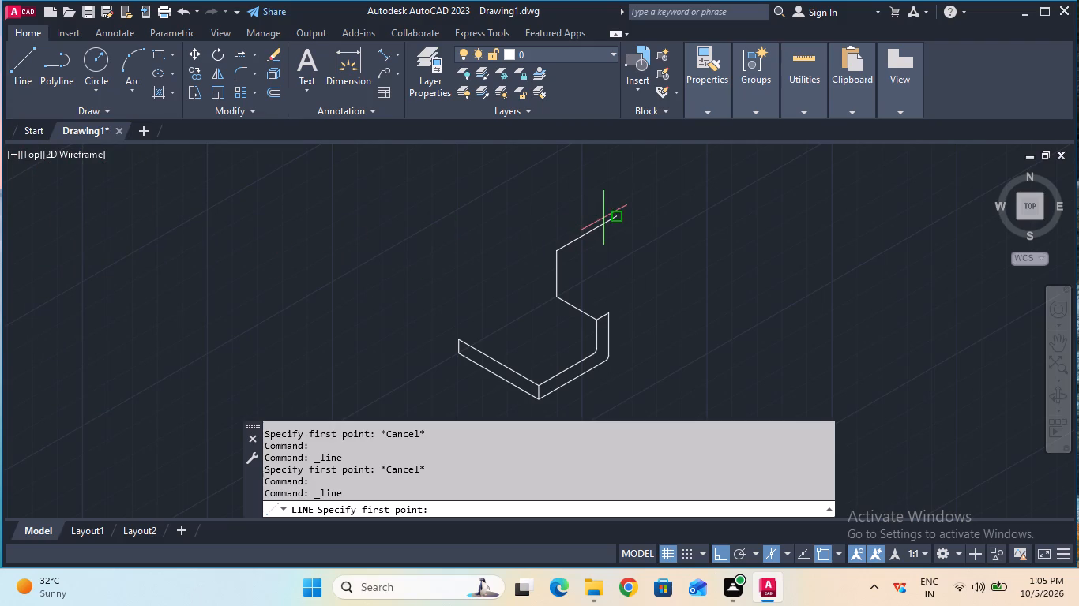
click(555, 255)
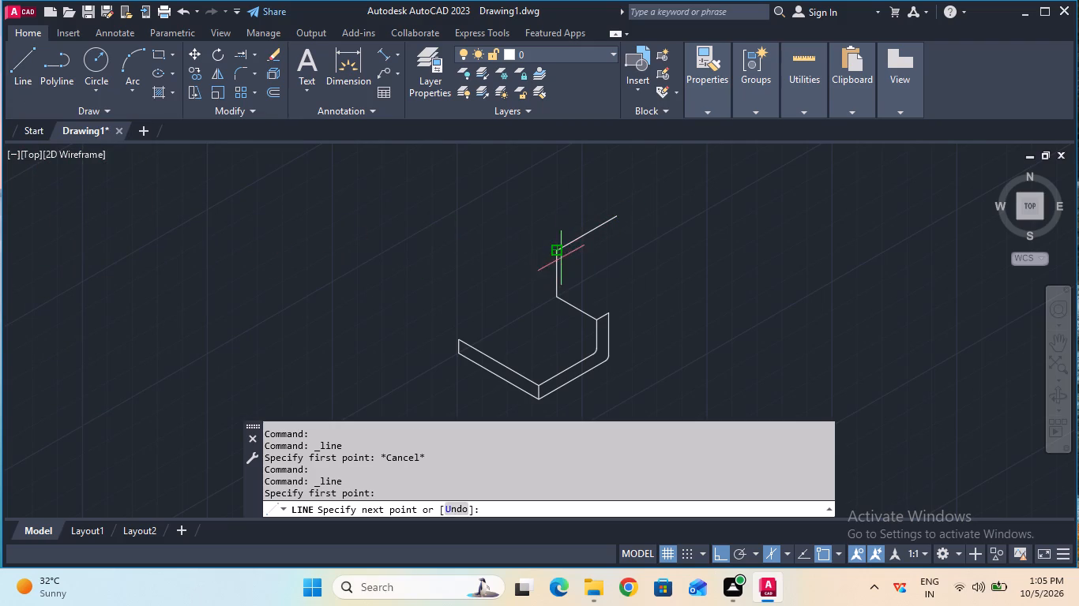
Draw a 20 mm line at 150° from the upper outer corner of the bracket's short upright end, using the left isoplane.
key(F5)
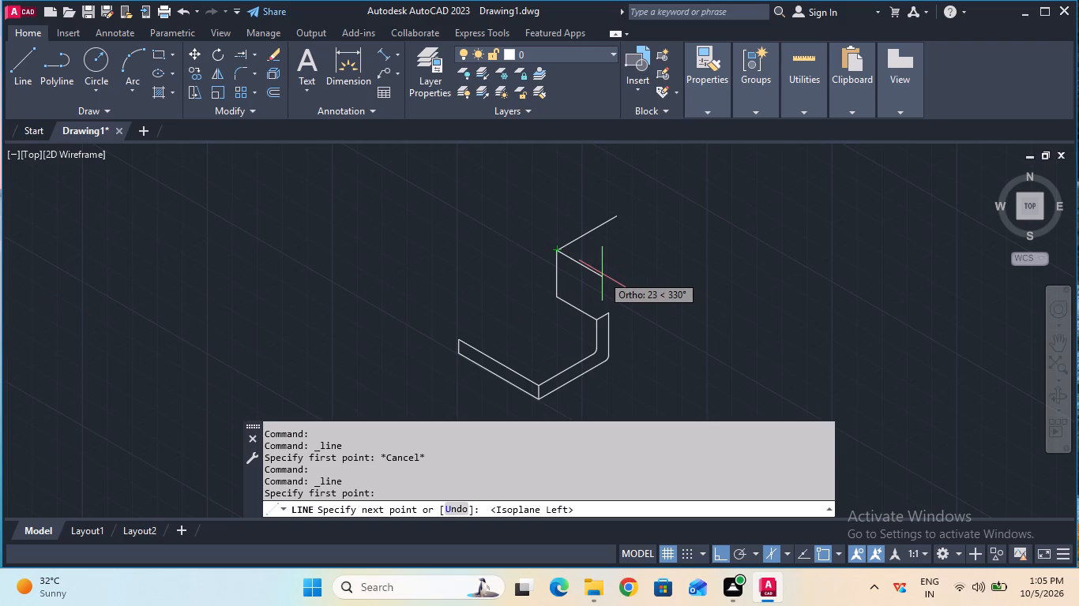
key(Escape)
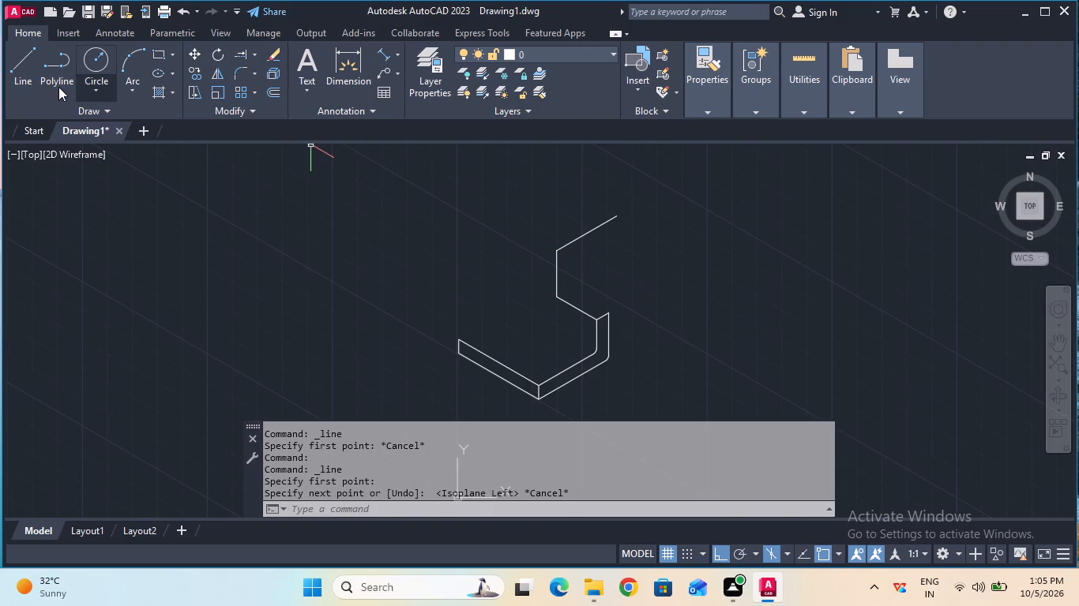
click(28, 78)
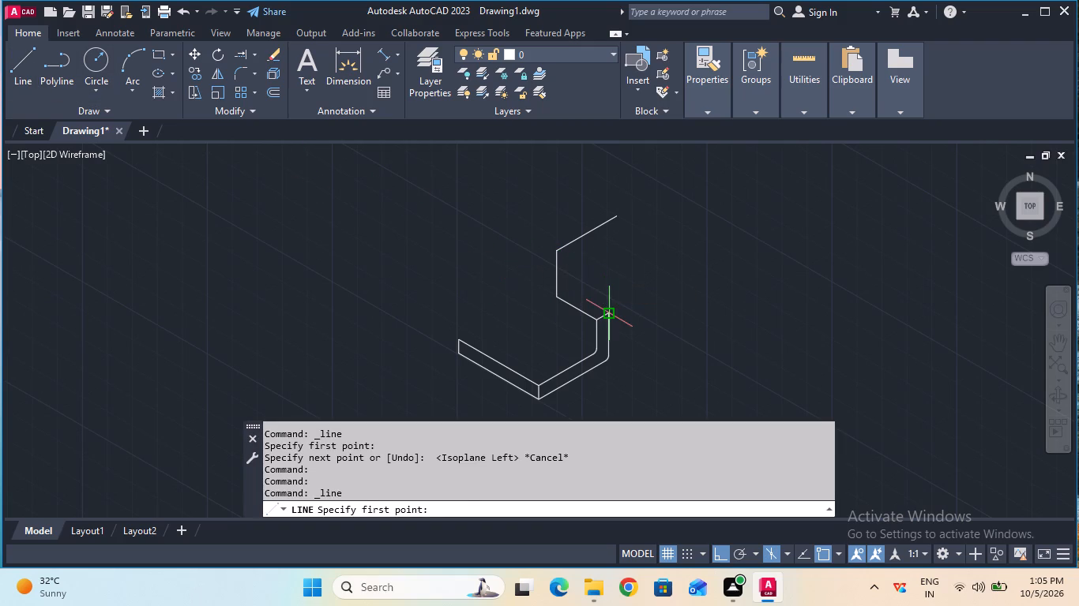
click(613, 313)
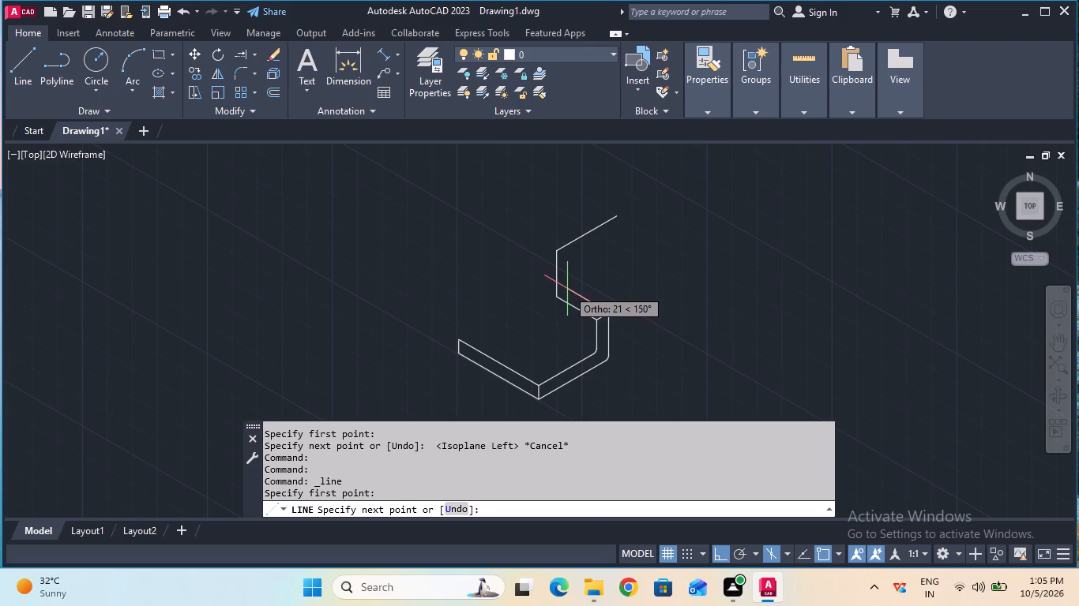
key(2)
key(0)
key(Return)
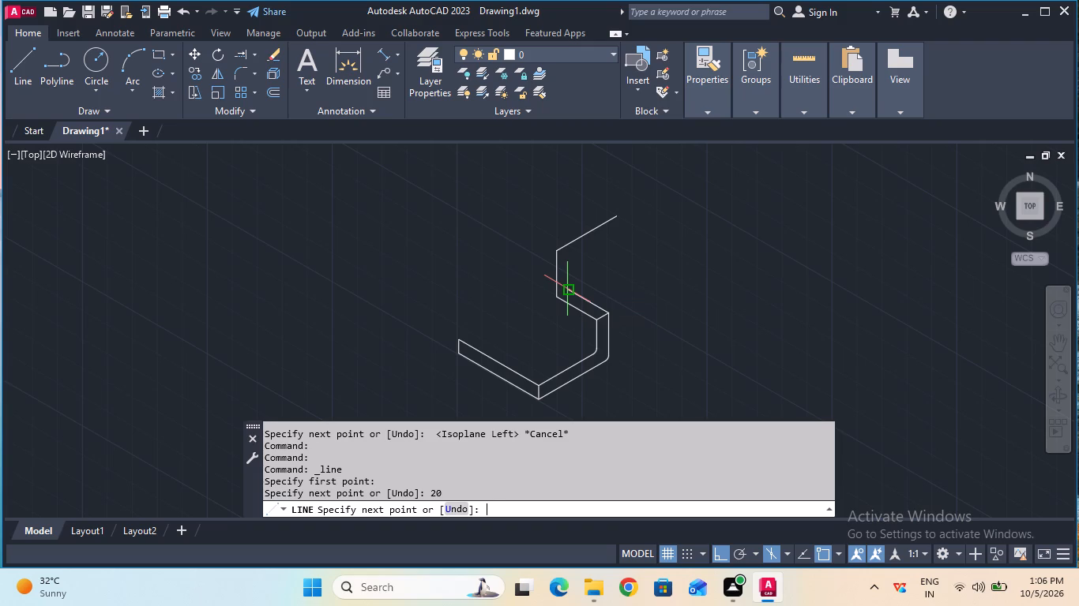
key(Escape)
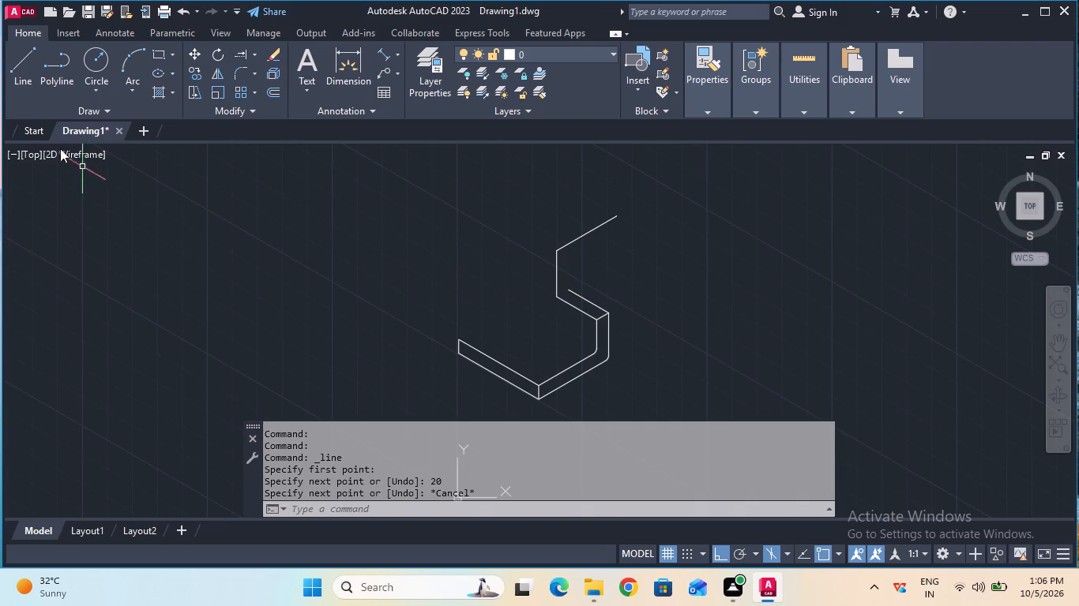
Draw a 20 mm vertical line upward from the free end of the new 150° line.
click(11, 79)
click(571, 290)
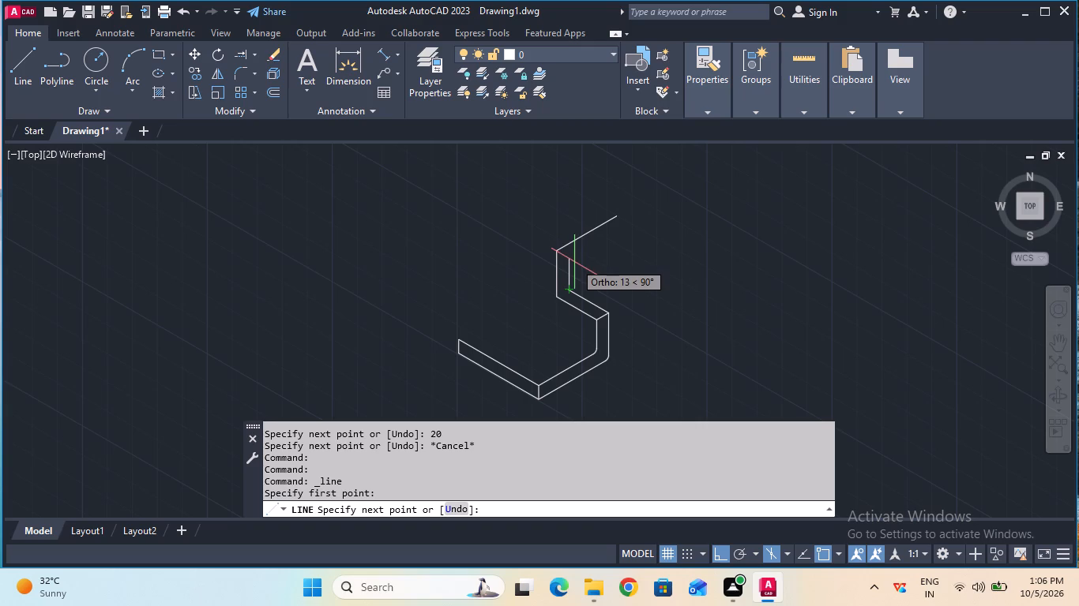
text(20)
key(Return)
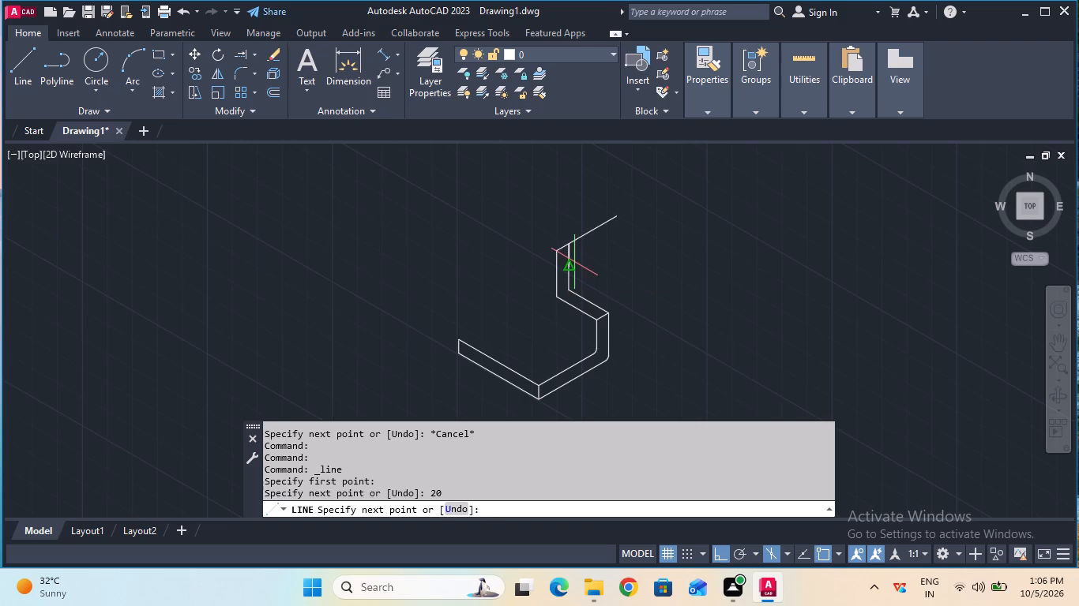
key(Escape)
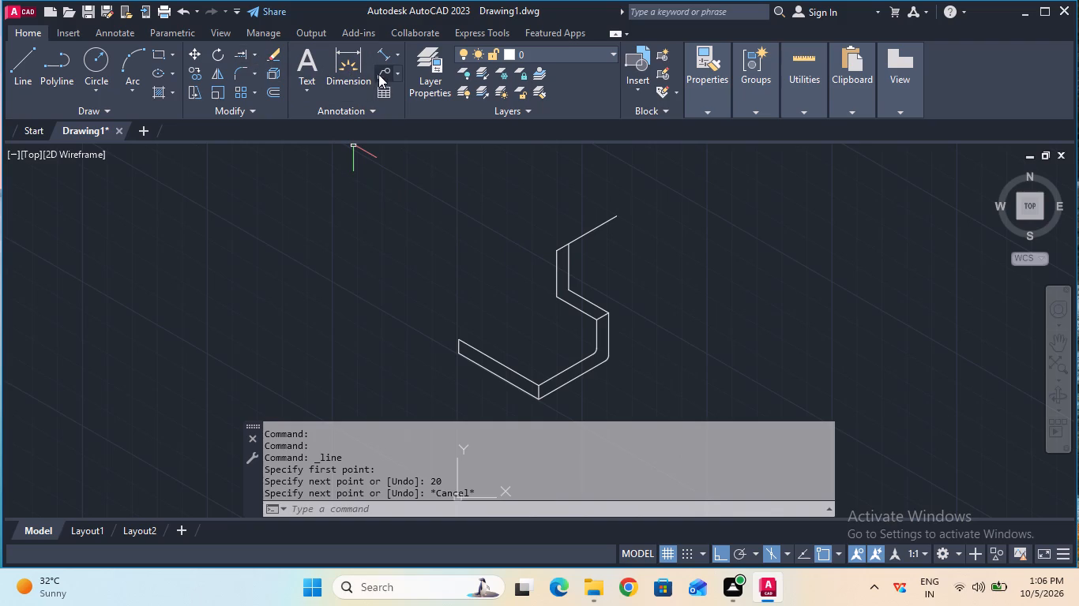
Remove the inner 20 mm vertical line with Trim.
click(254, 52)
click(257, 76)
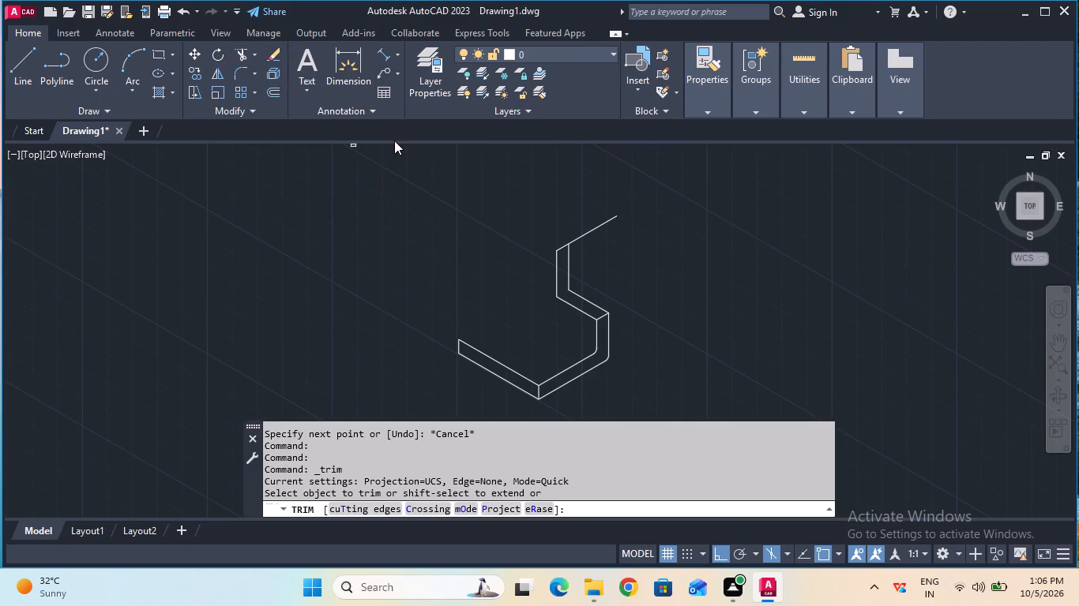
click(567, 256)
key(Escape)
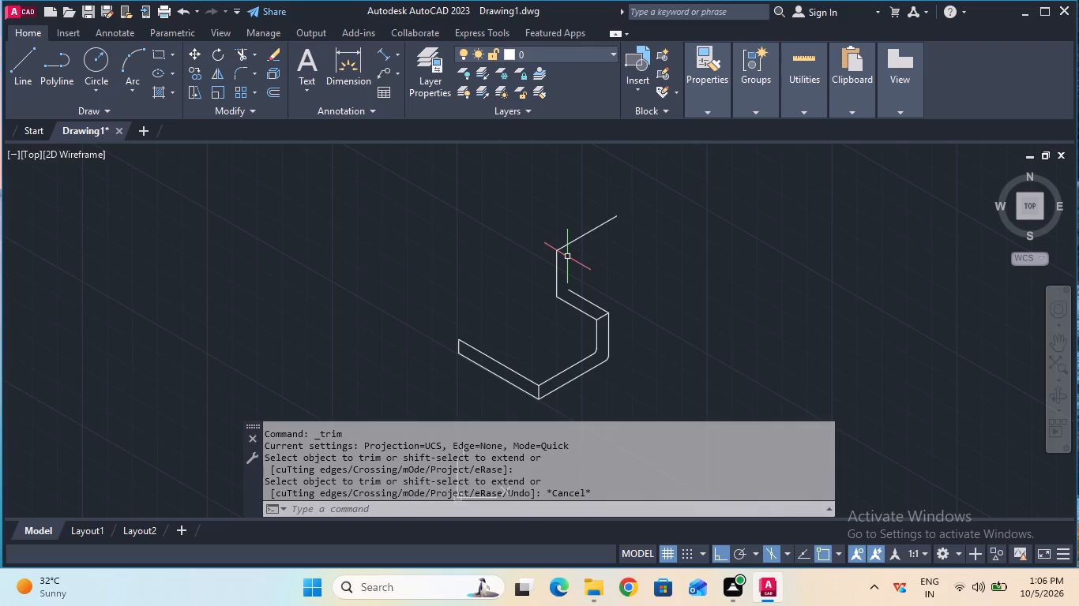
Draw a 14 mm vertical line upward from the free end of the inner 150° line.
click(32, 78)
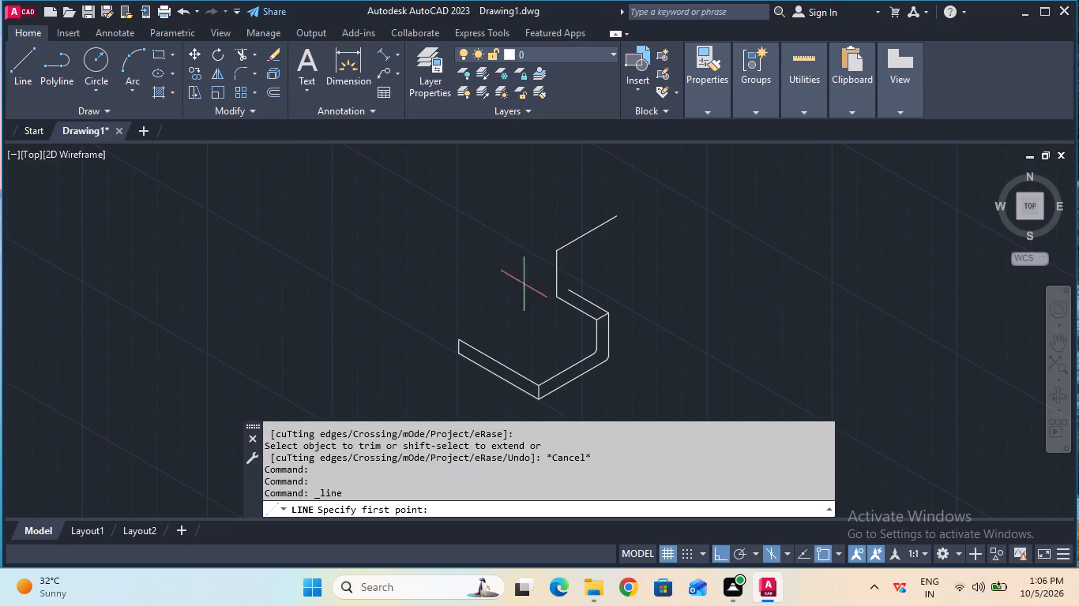
click(573, 291)
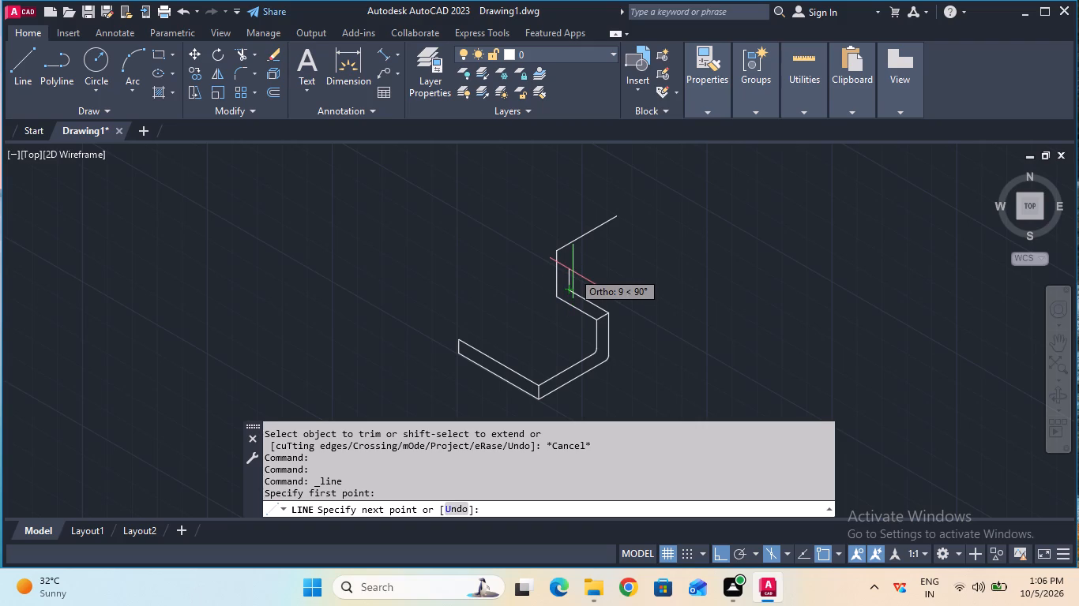
key(1)
key(4)
key(Return)
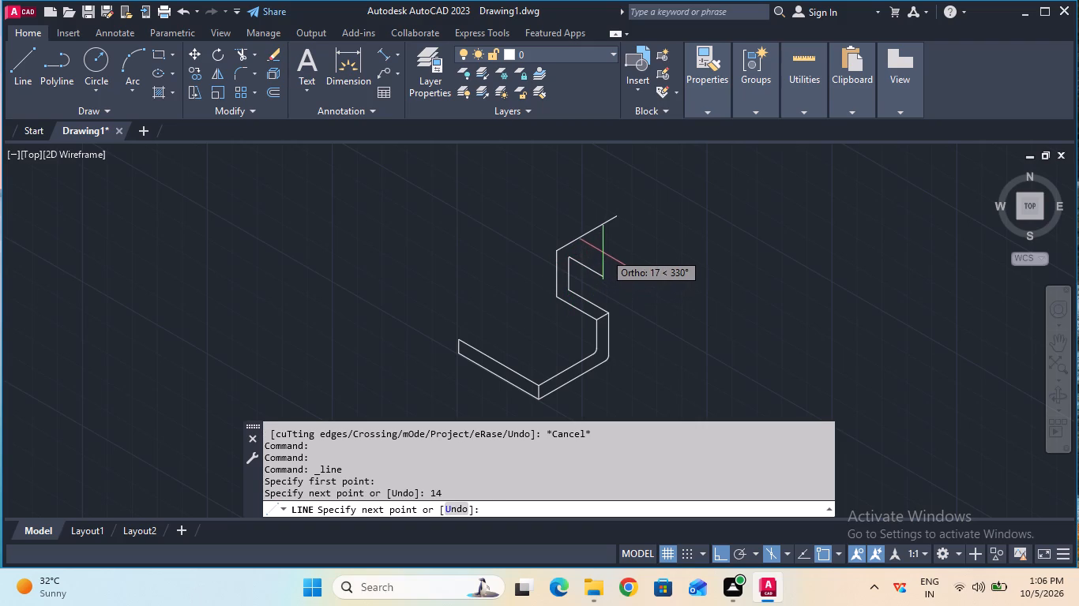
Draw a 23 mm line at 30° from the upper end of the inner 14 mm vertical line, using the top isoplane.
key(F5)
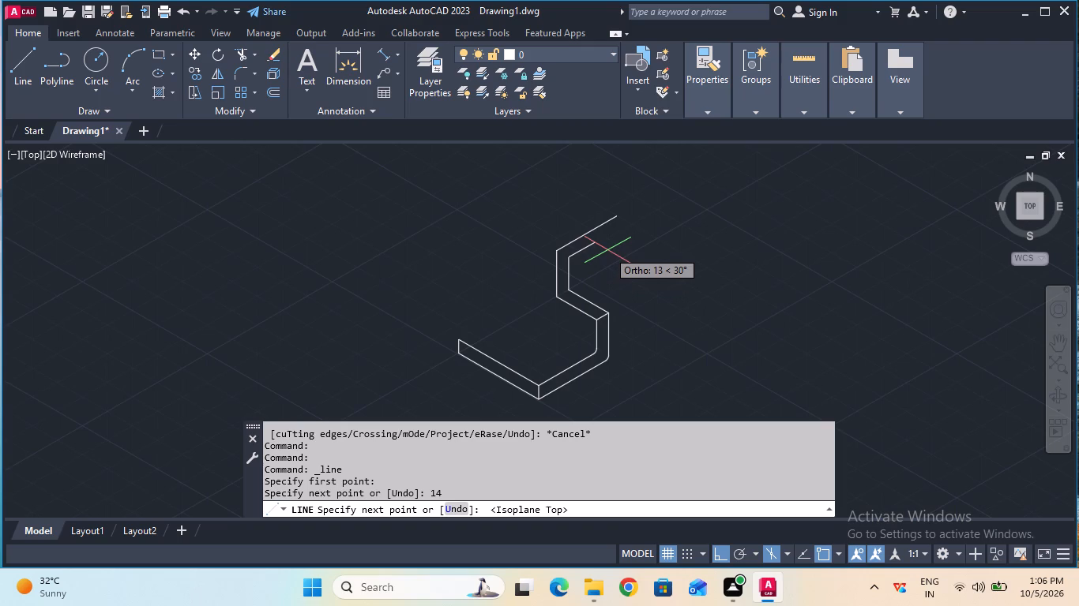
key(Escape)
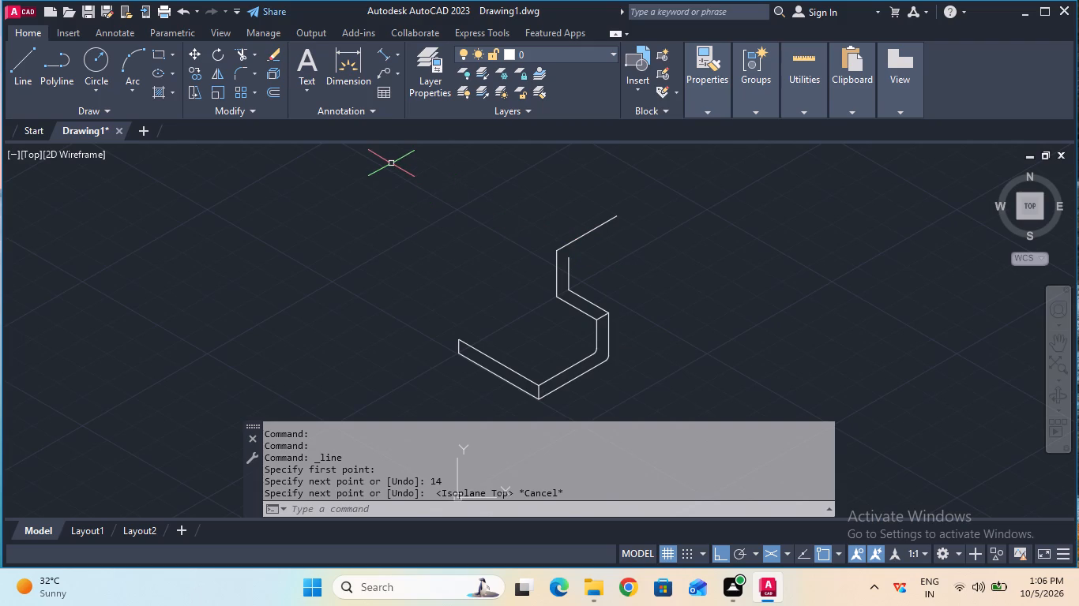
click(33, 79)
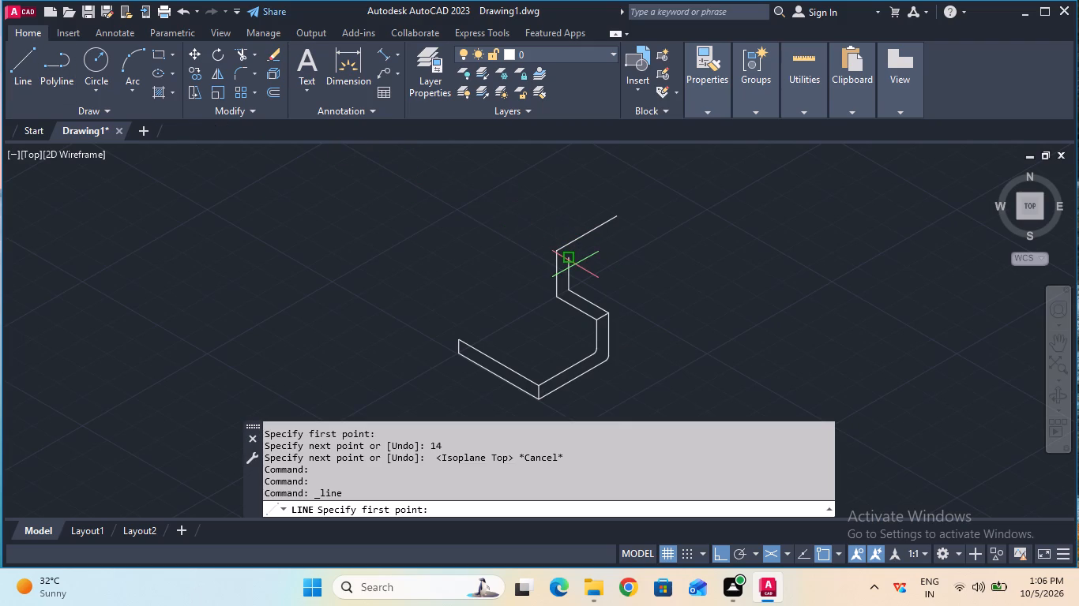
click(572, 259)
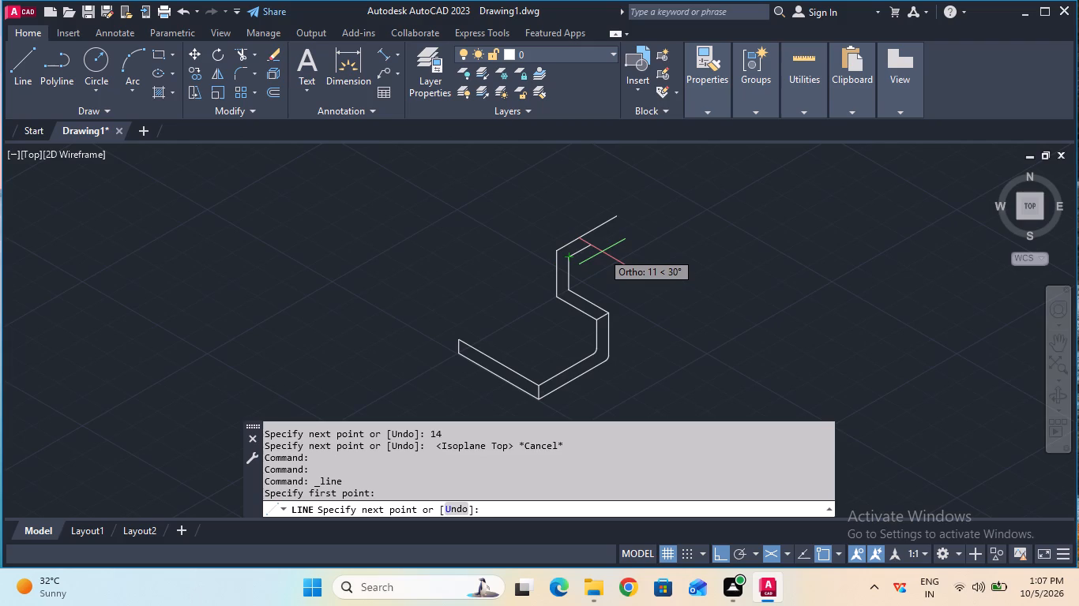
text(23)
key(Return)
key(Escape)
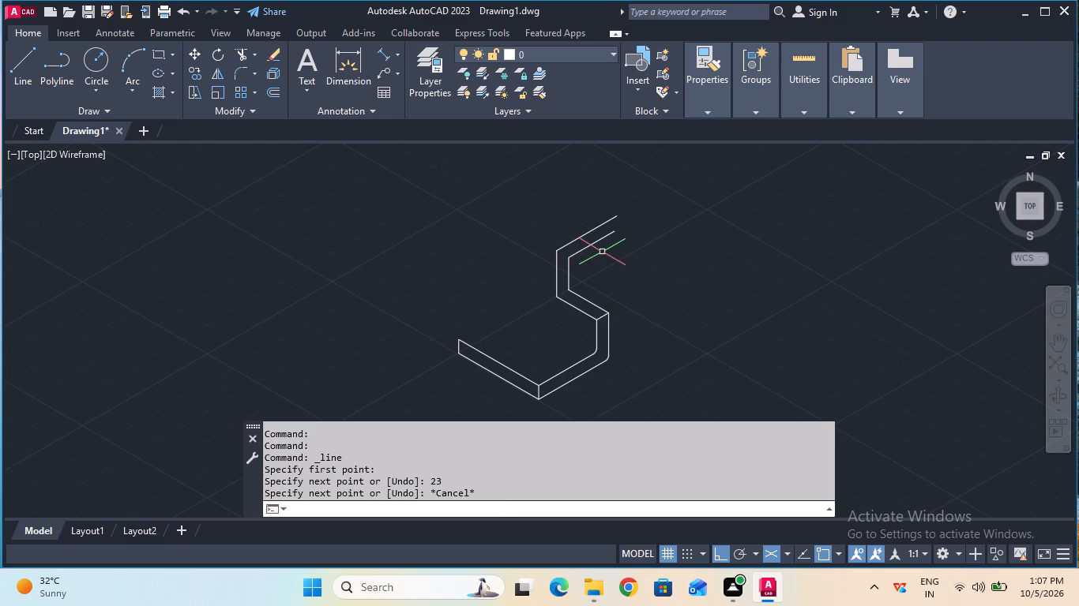
Switch the drafting plane to the right isoplane.
click(25, 59)
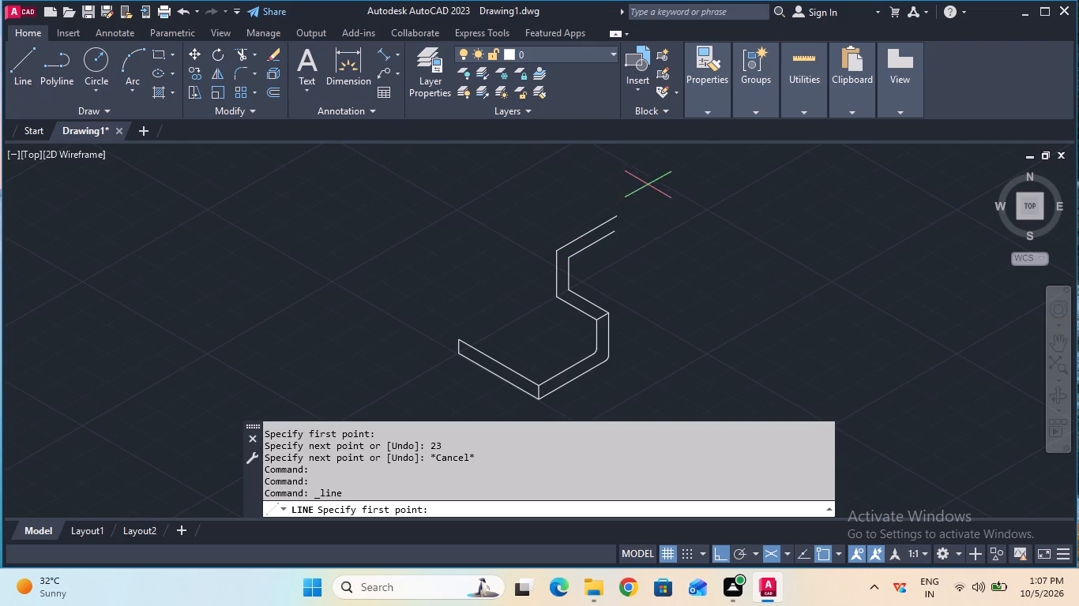
click(622, 215)
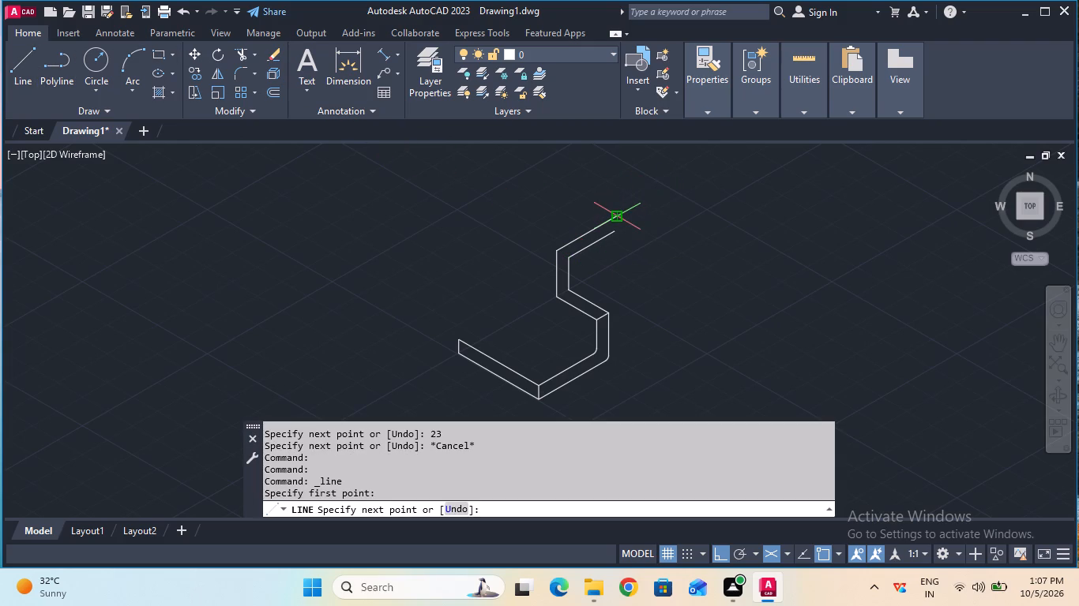
key(F5)
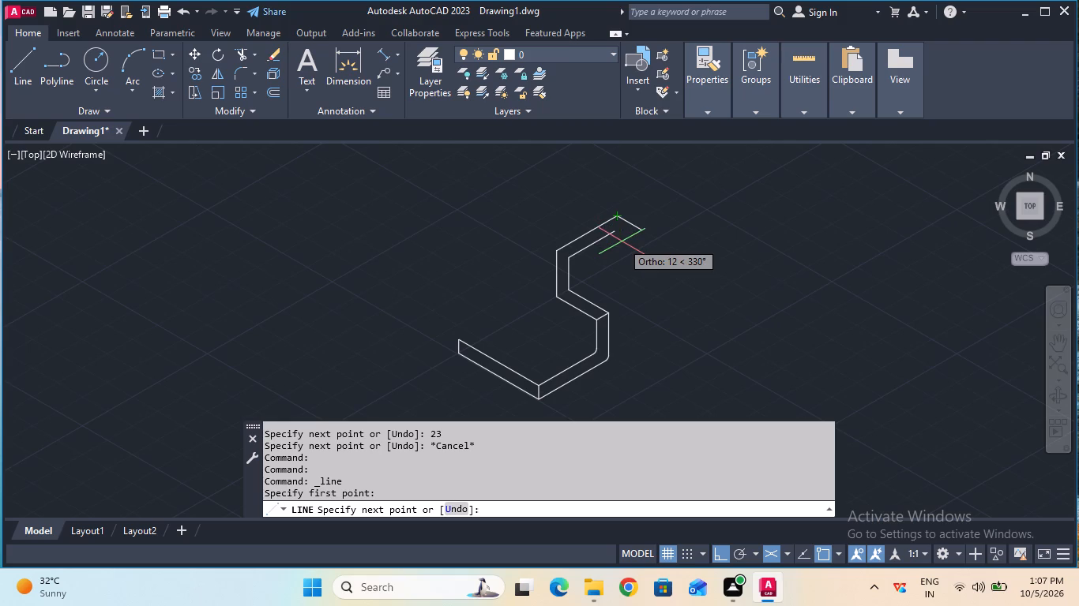
key(Escape)
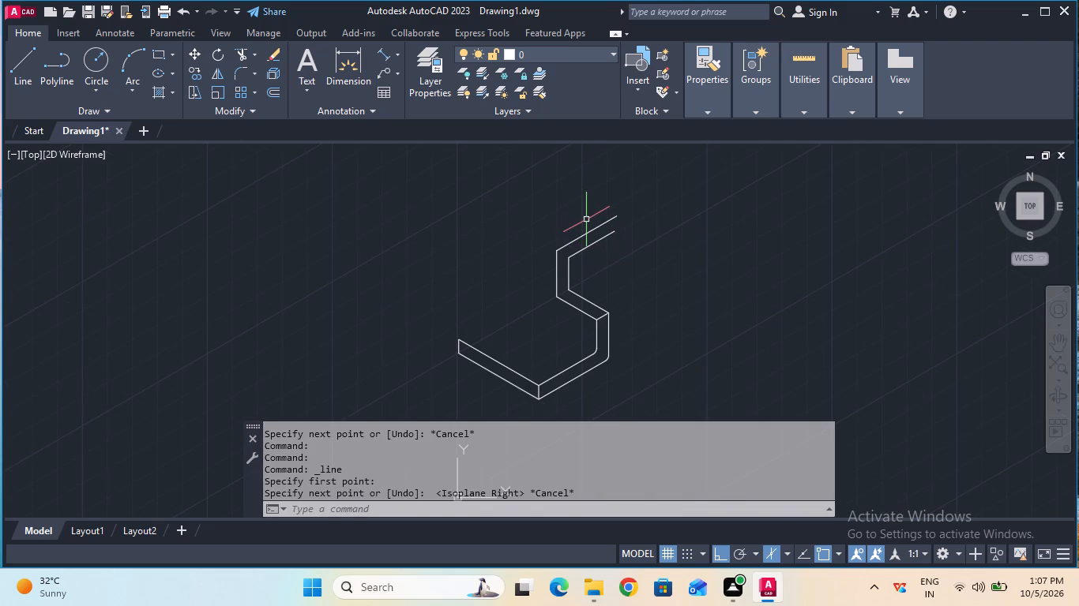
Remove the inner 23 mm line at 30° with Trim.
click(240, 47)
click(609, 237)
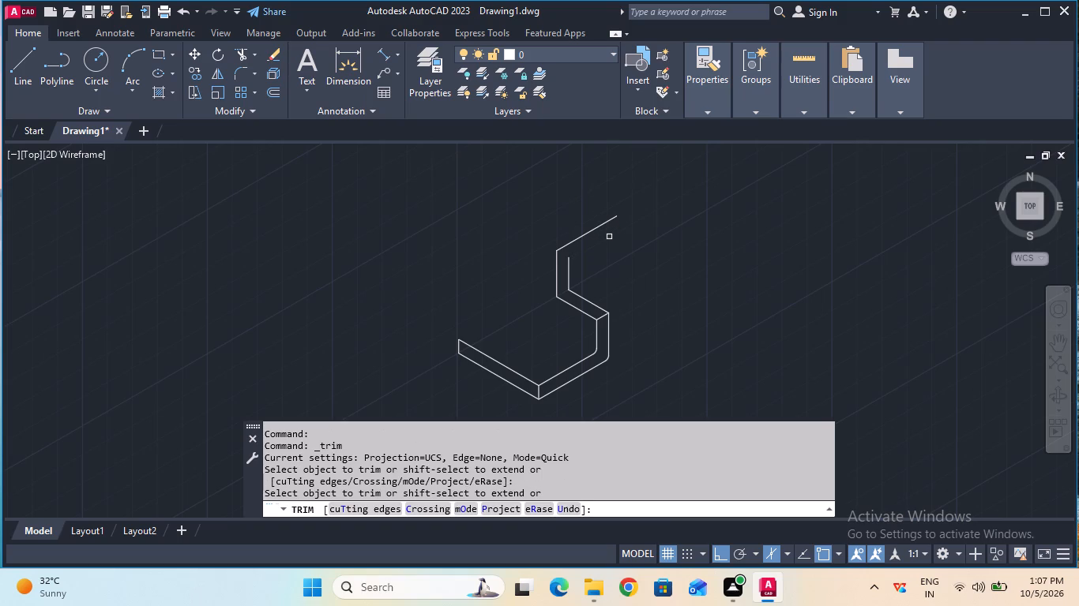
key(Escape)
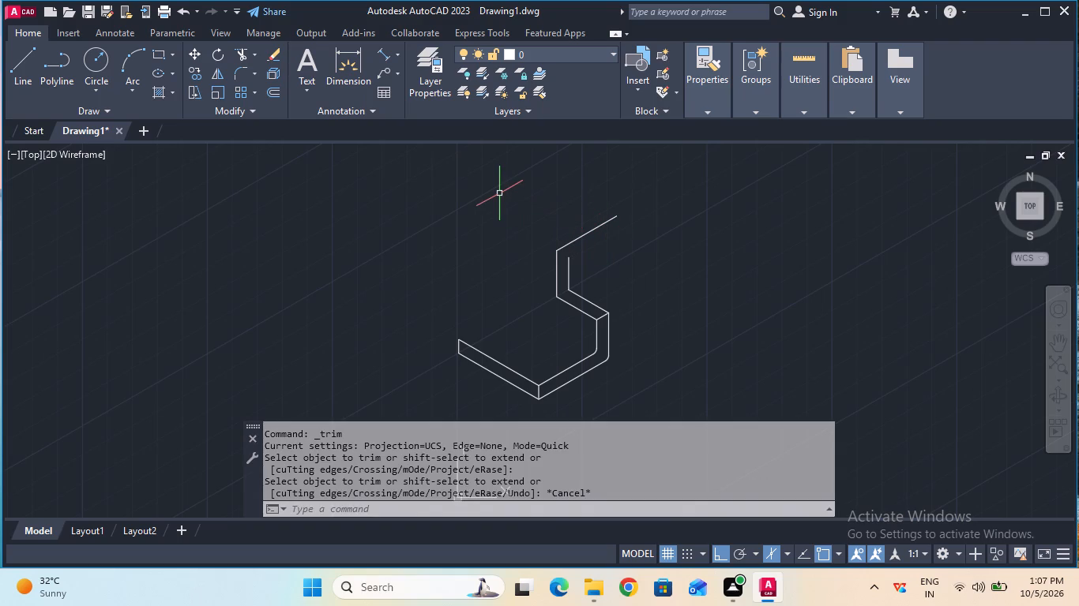
Draw an 18 mm line at 30° from the upper end of the inner 14 mm vertical line.
click(30, 77)
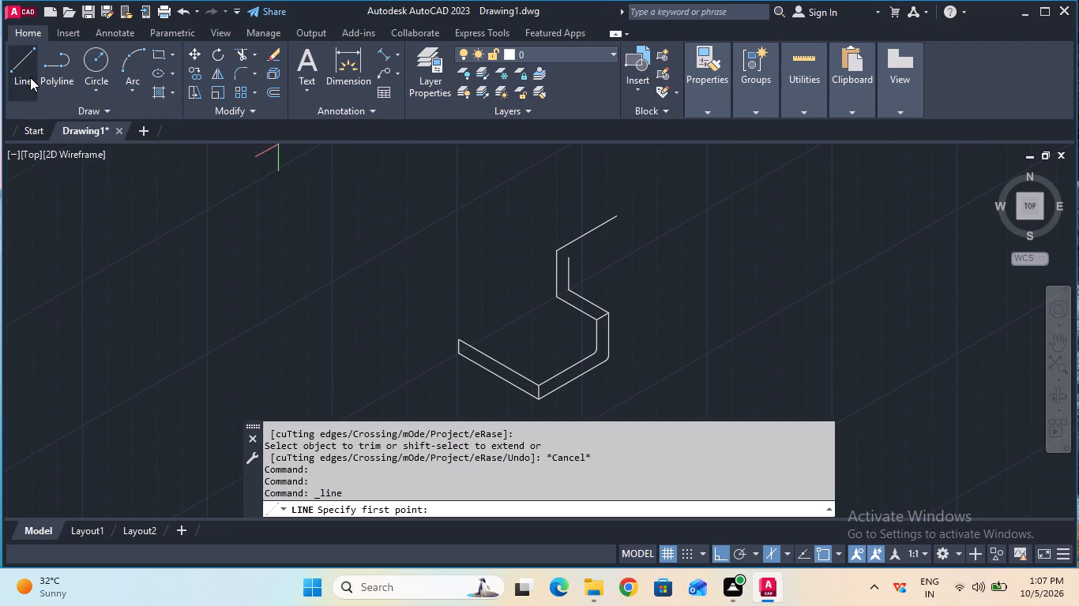
click(573, 256)
text(18)
key(Return)
key(Escape)
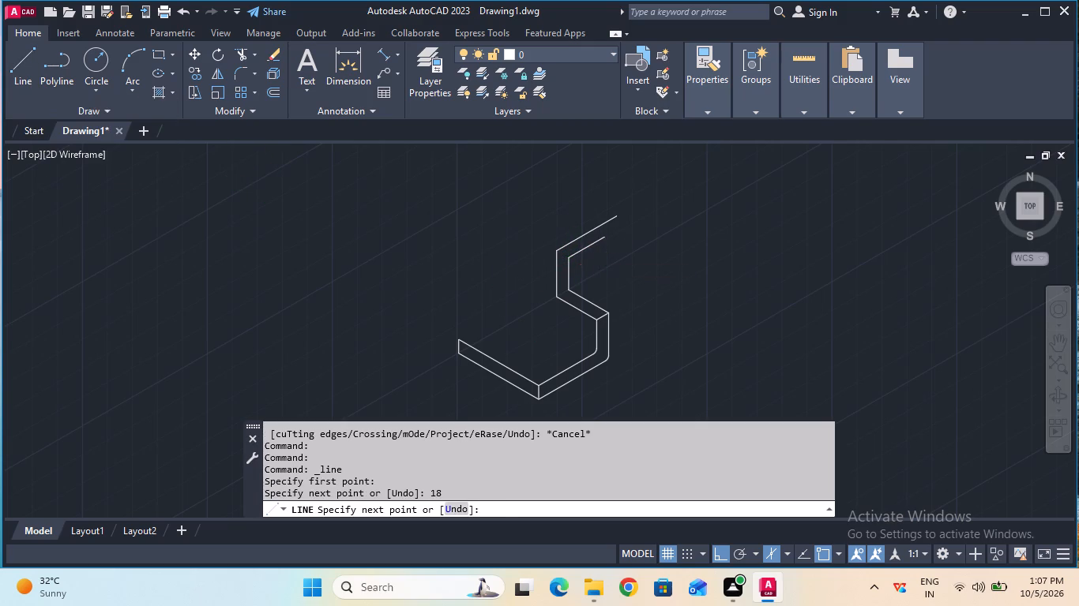
Draw a 20 mm vertical line downward from the free end of the outer 30° top line.
click(13, 61)
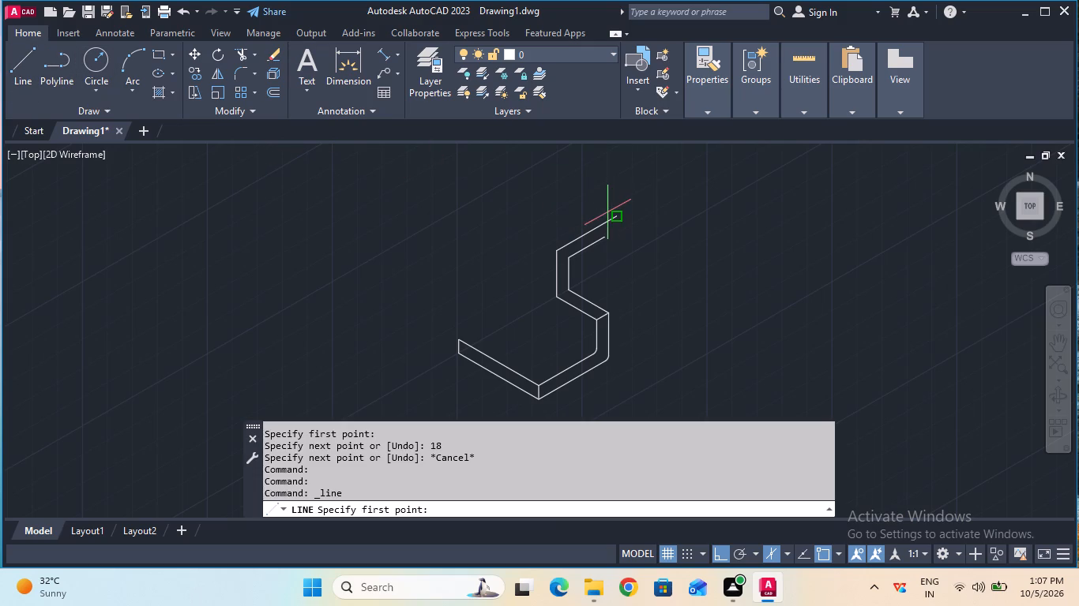
click(613, 219)
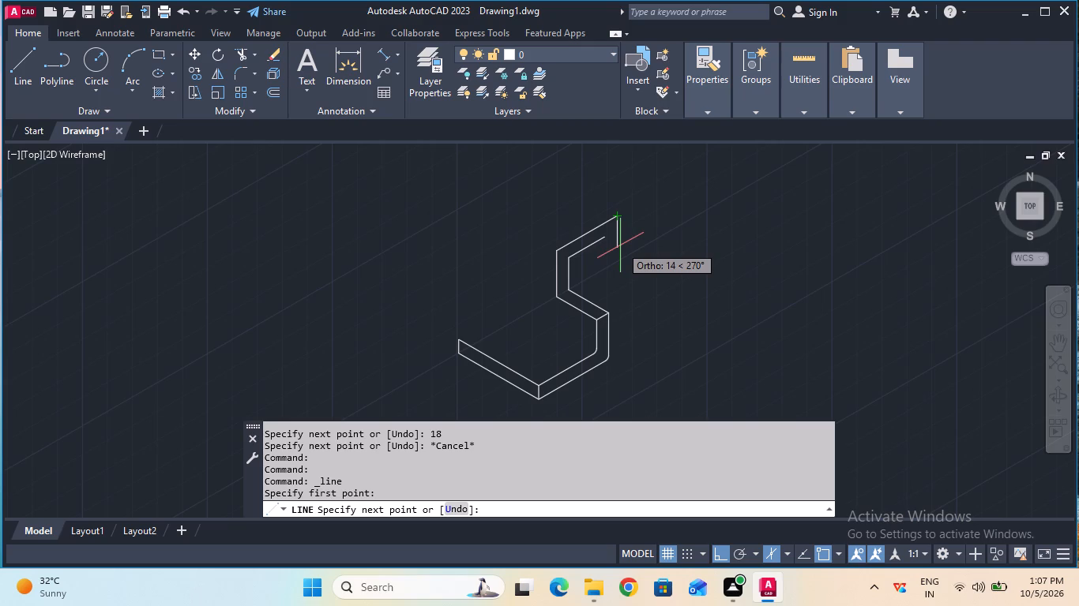
text(20)
key(Return)
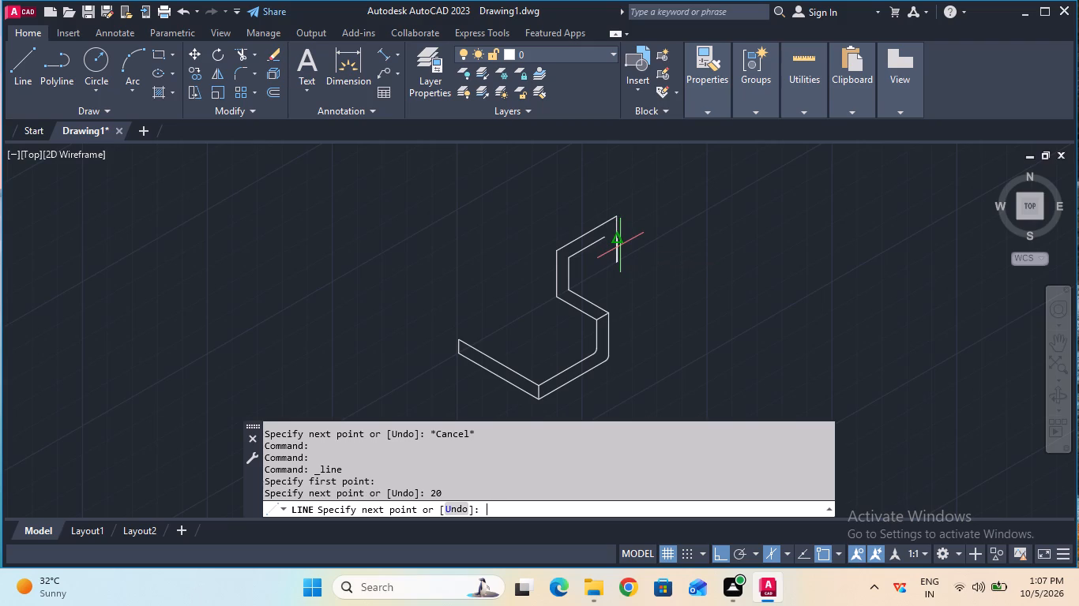
key(Escape)
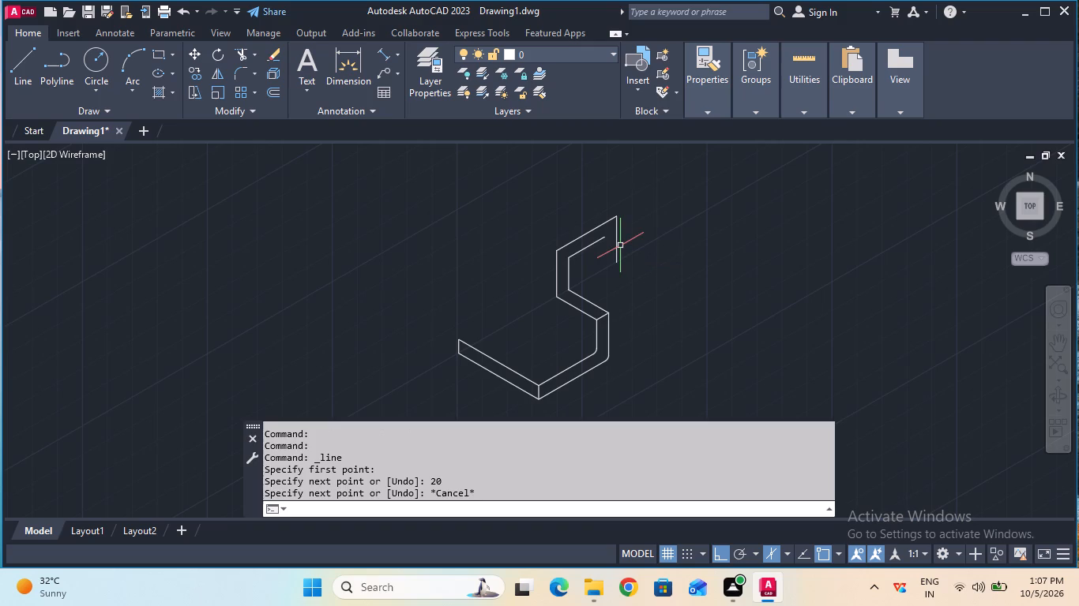
Measure the gap from the inner 18 mm line's free end to the new vertical, and between the back upright's inner and outer lines, with temporary aligned dimensions.
click(381, 53)
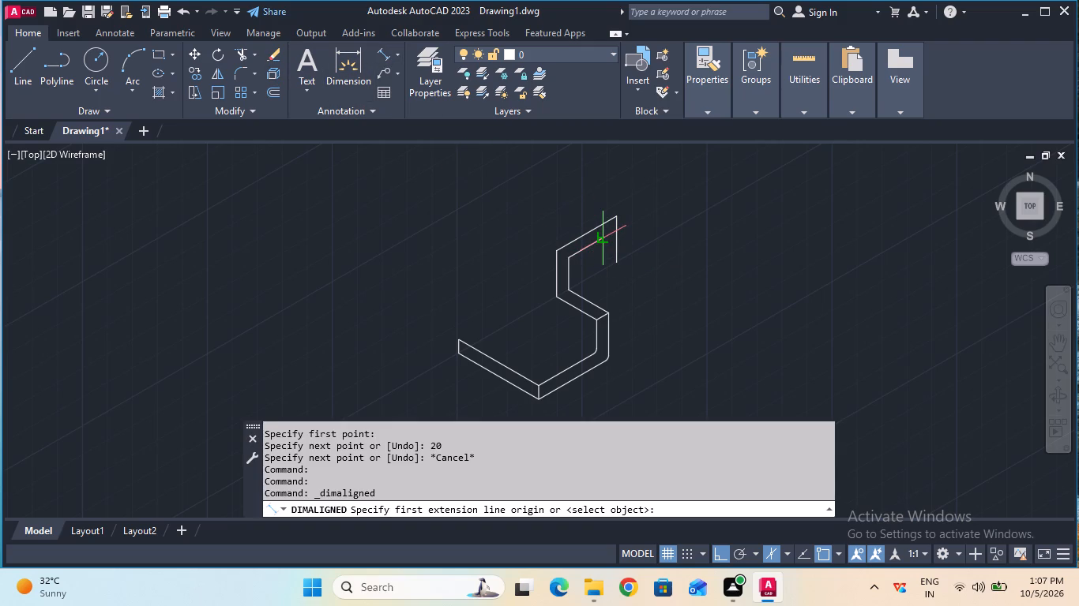
click(607, 233)
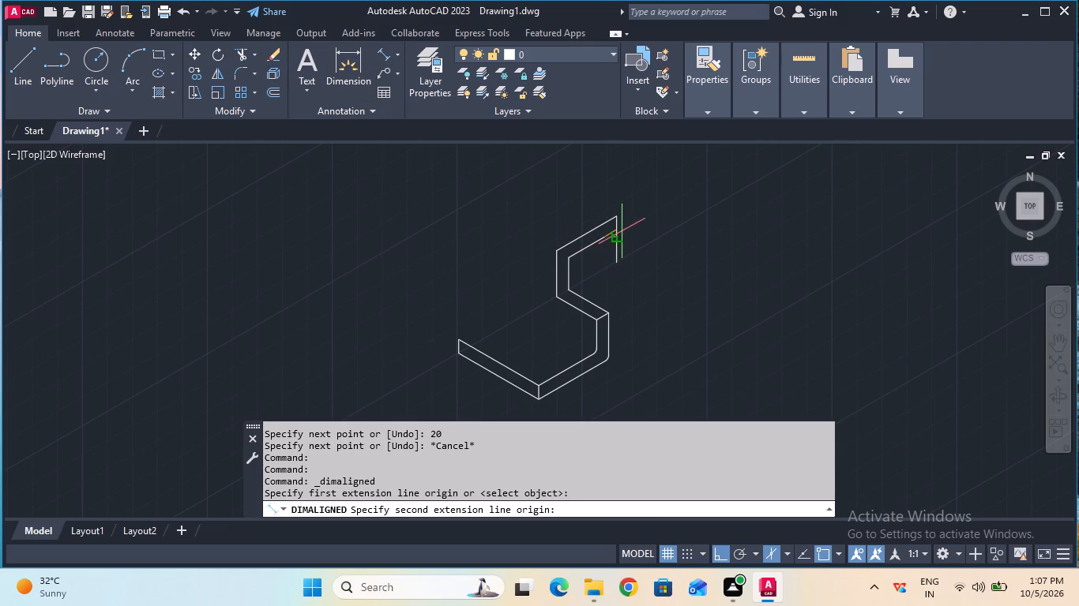
drag(619, 230, 627, 245)
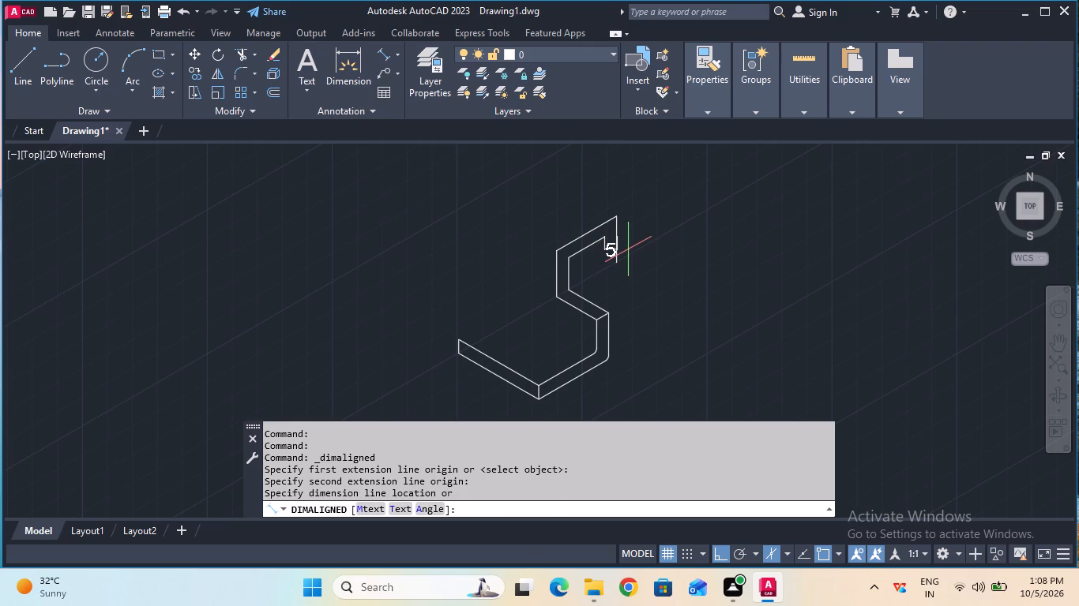
key(Escape)
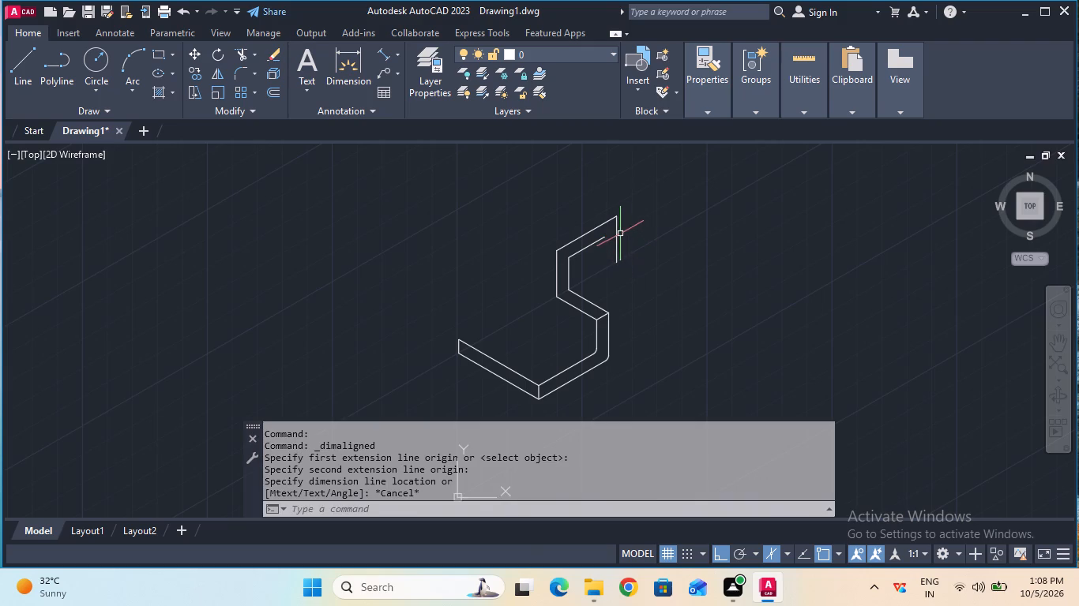
ctrl+scroll(619, 234, up, 1)
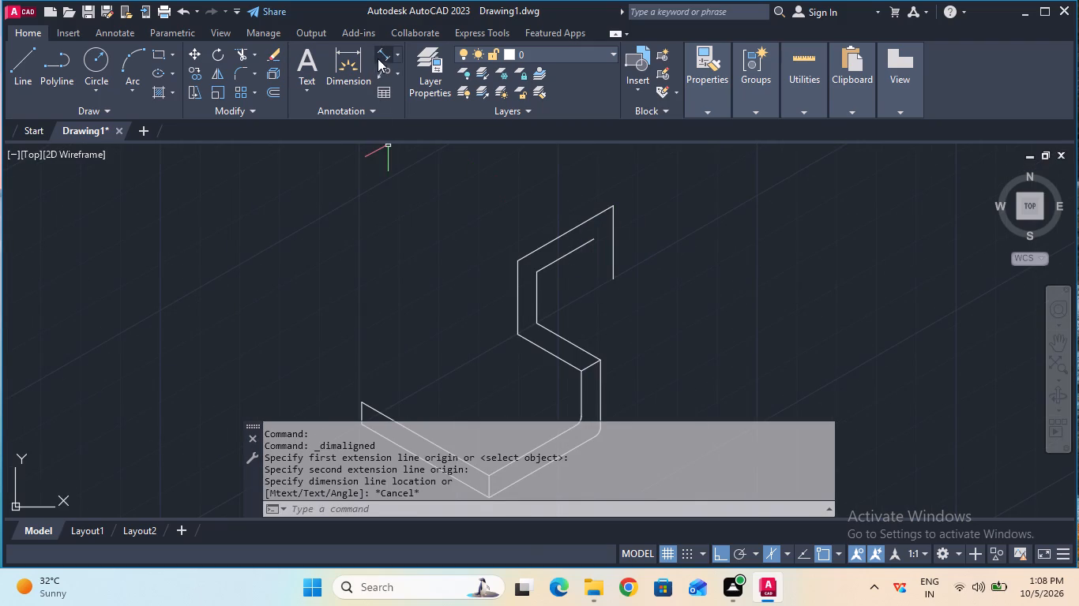
click(378, 57)
click(536, 275)
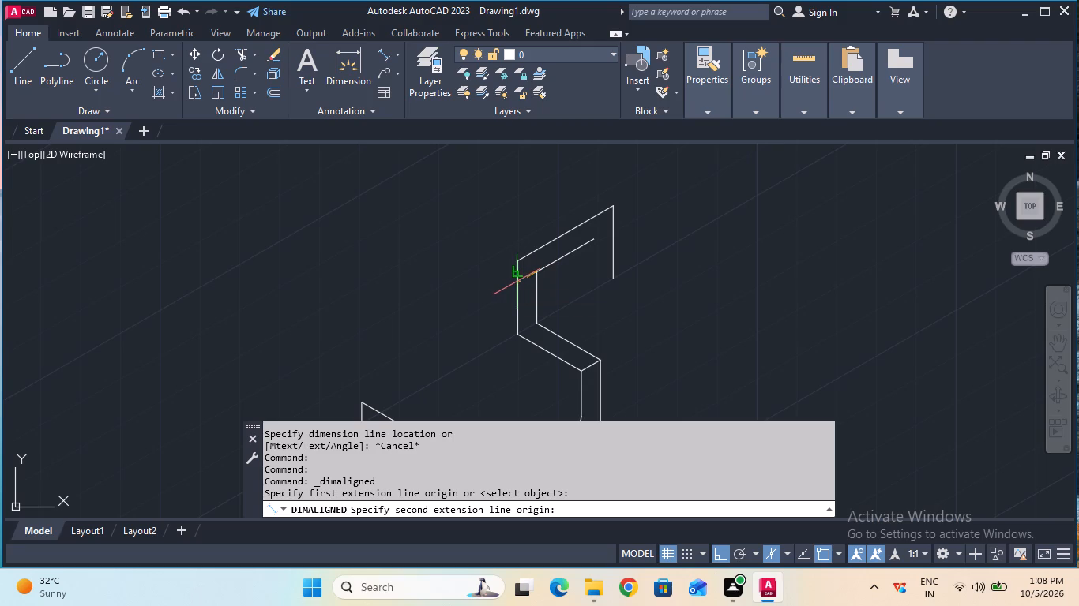
click(517, 282)
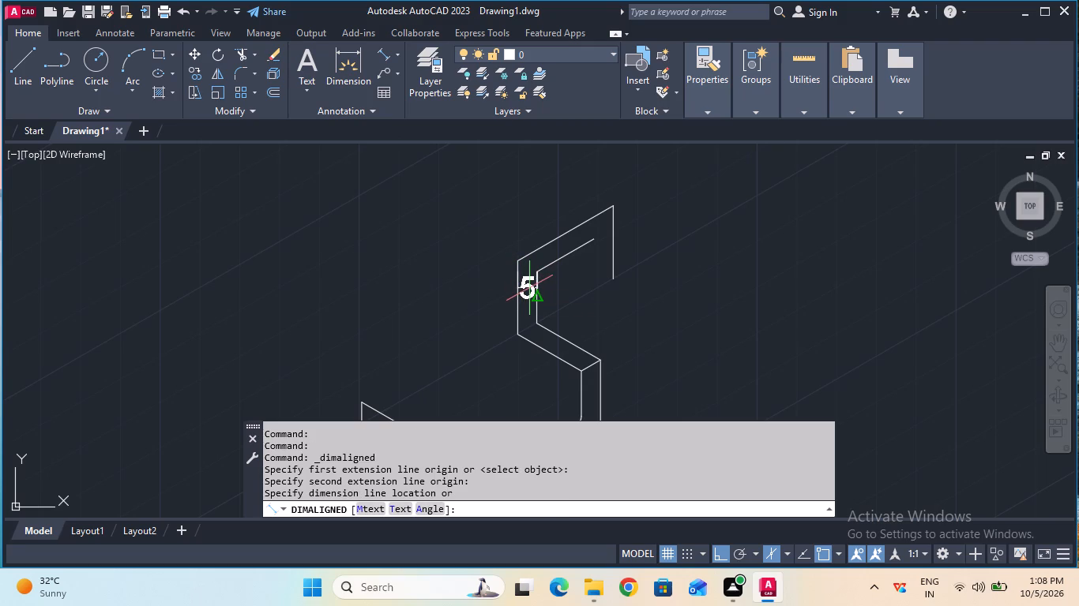
key(Escape)
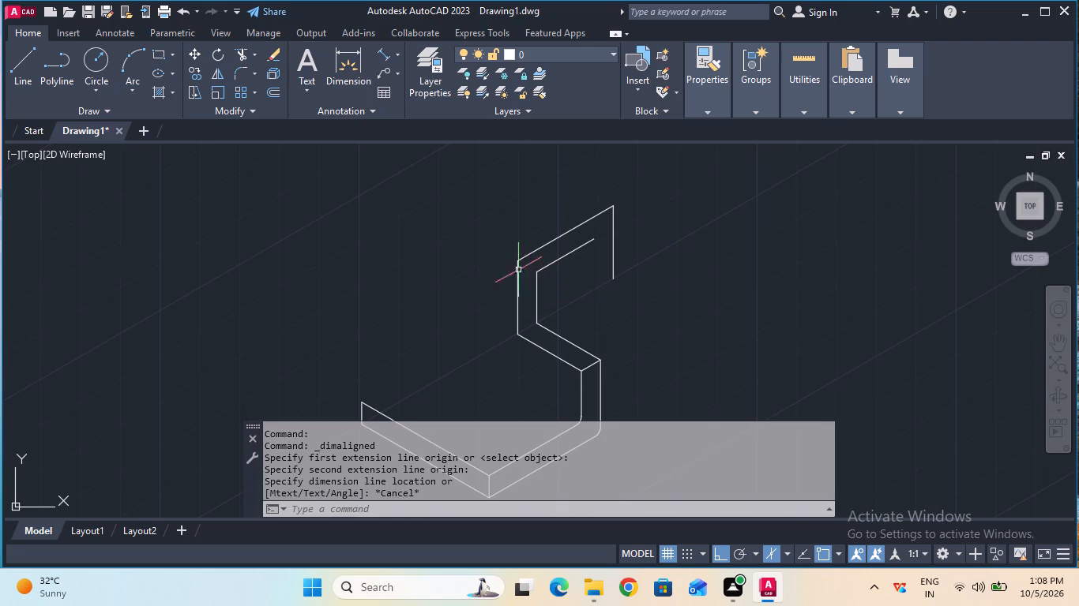
Measure the thickness across the short upright's top edge and between the back upright's lower corners with temporary aligned dimensions.
click(381, 48)
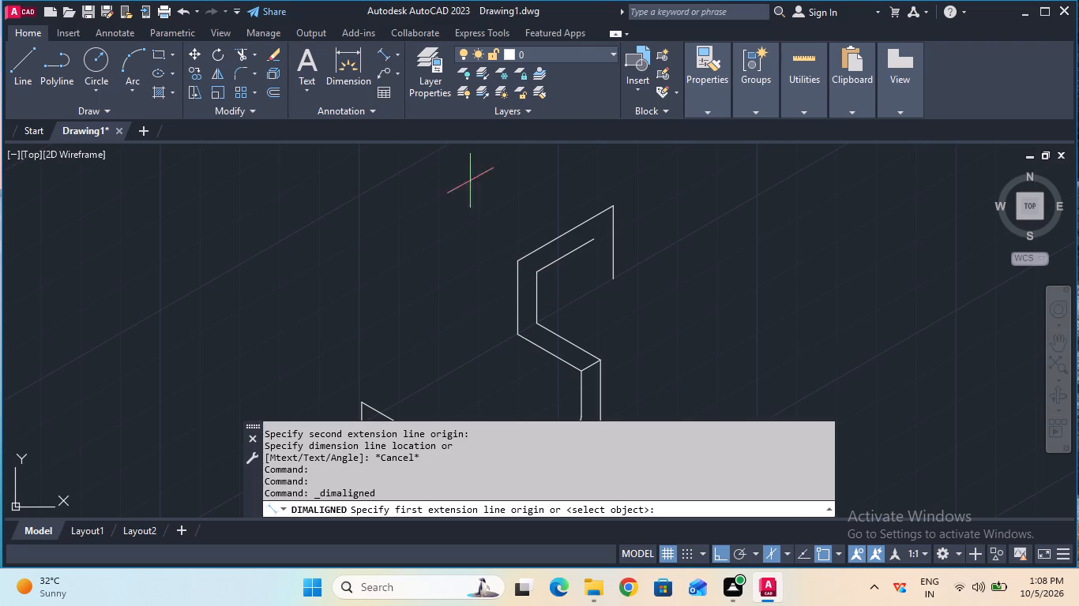
click(580, 374)
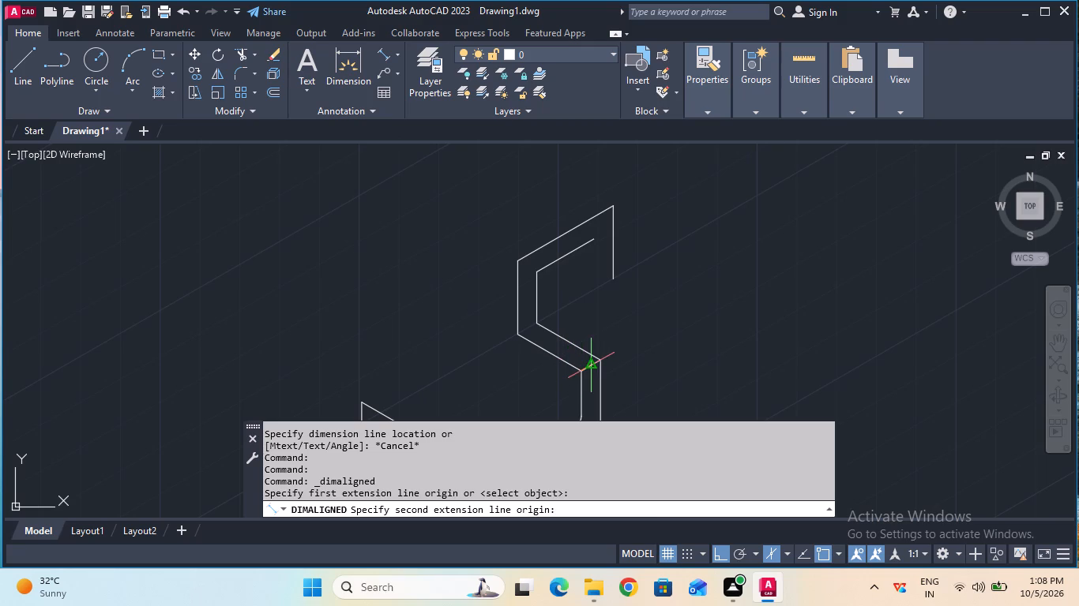
click(604, 359)
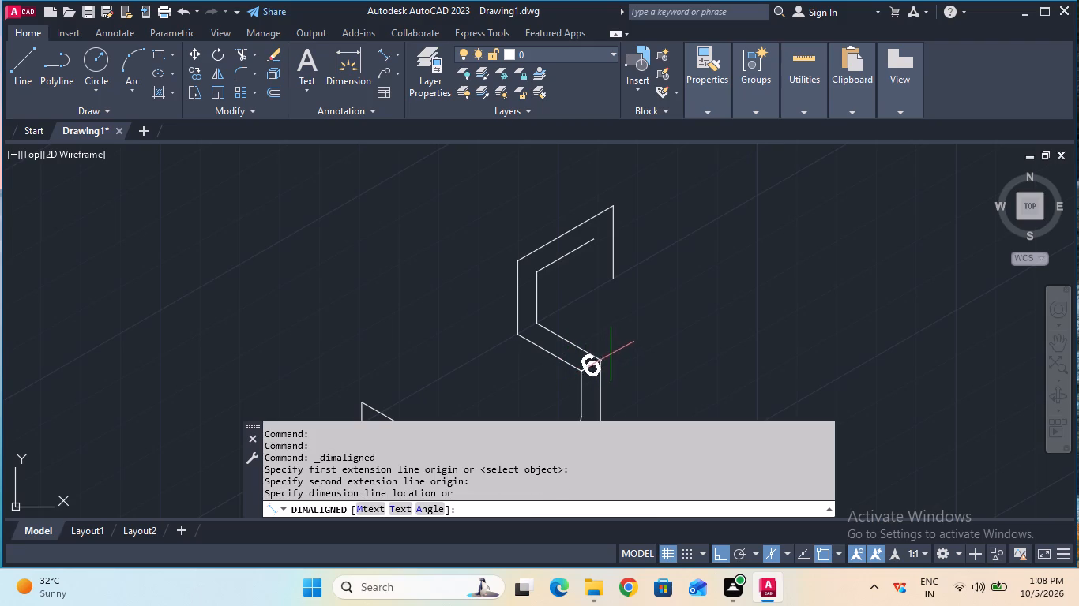
key(Escape)
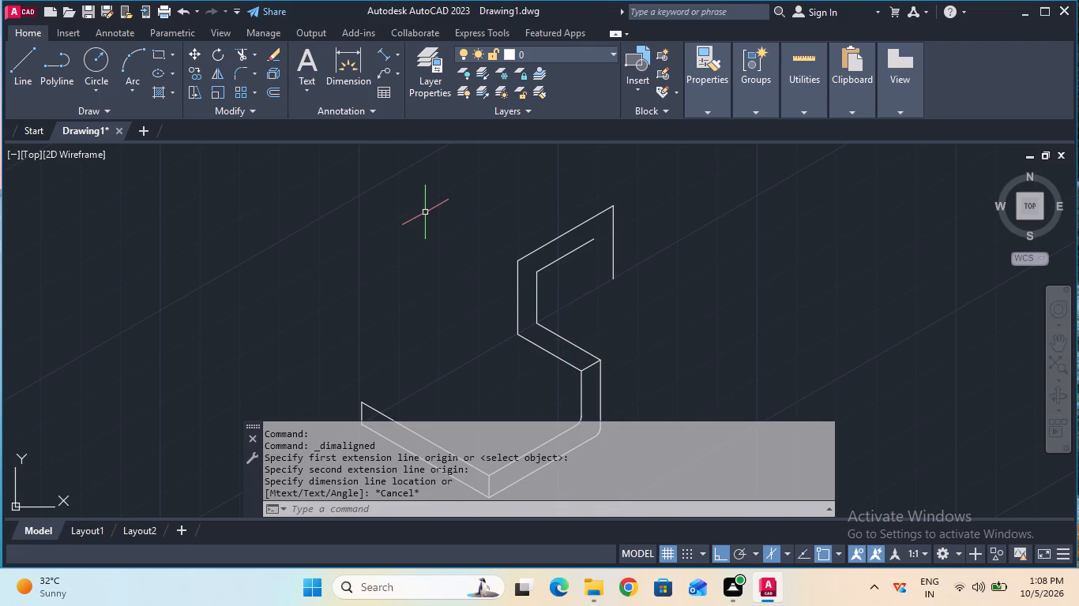
click(386, 59)
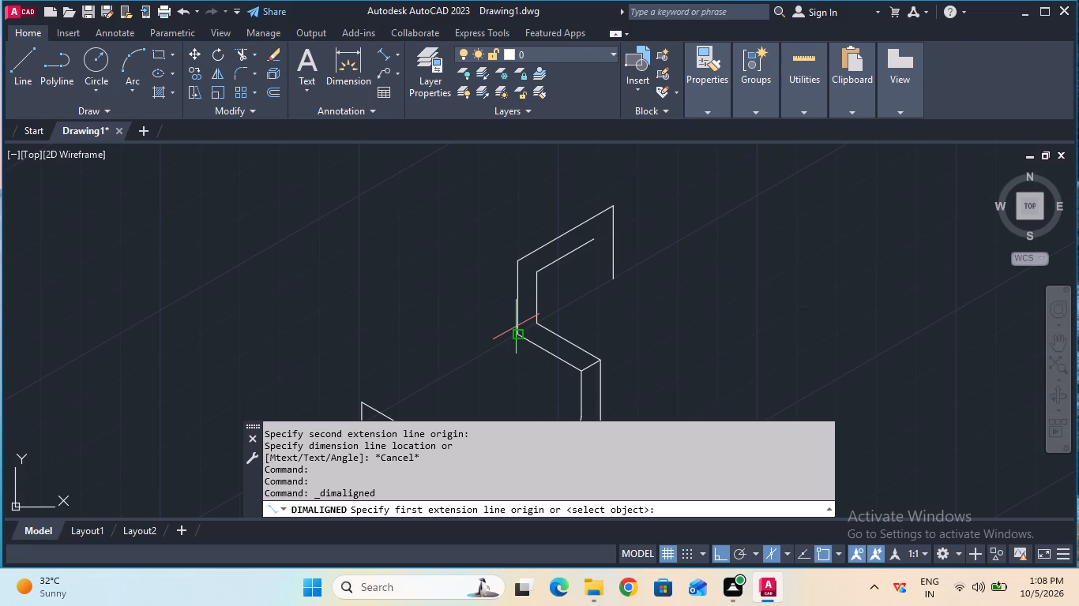
click(517, 336)
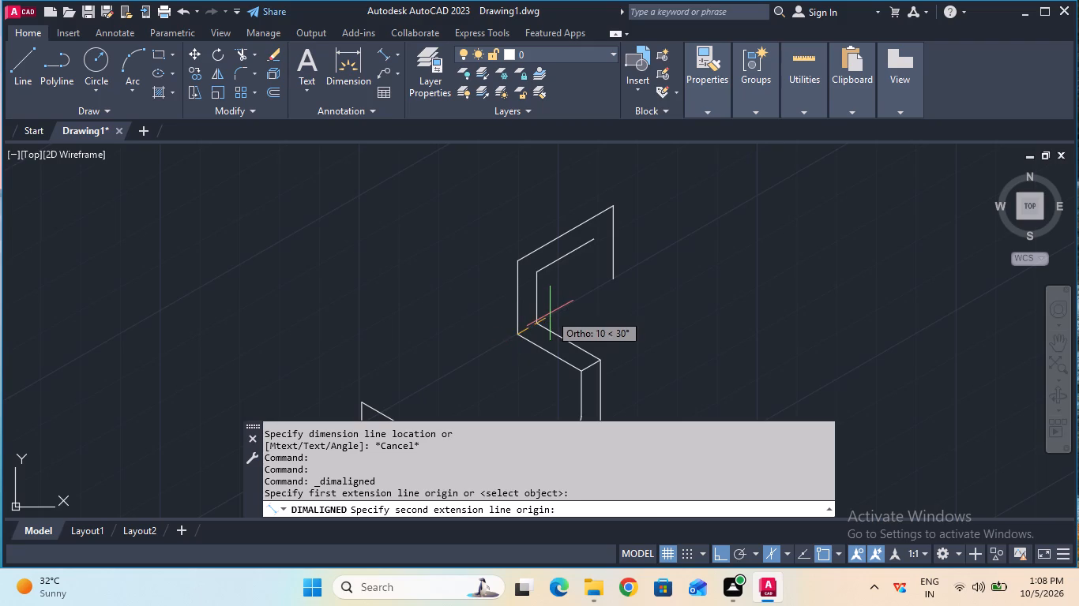
click(541, 318)
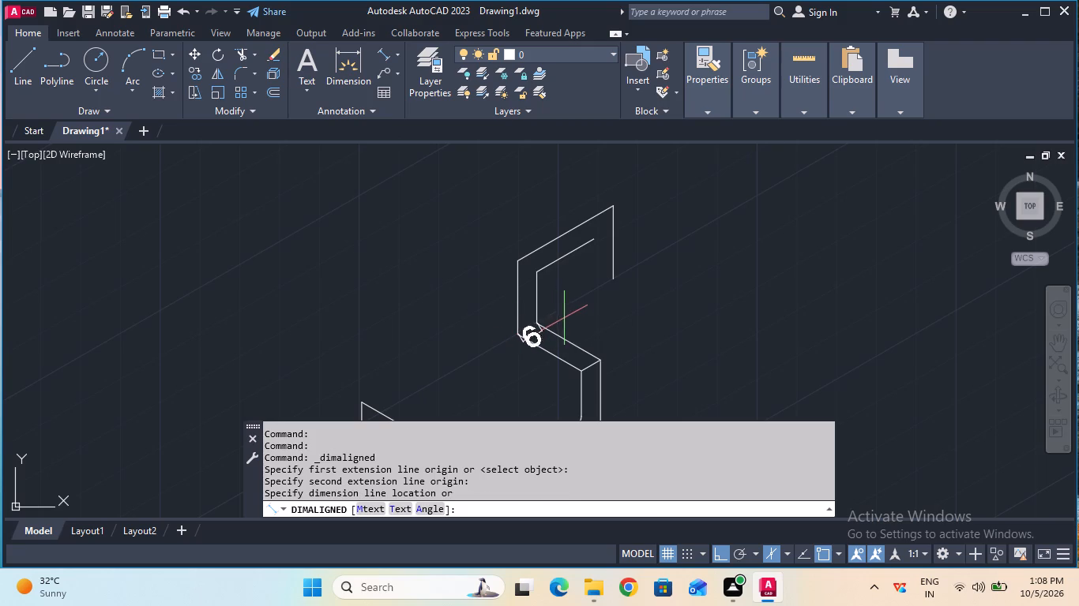
key(Escape)
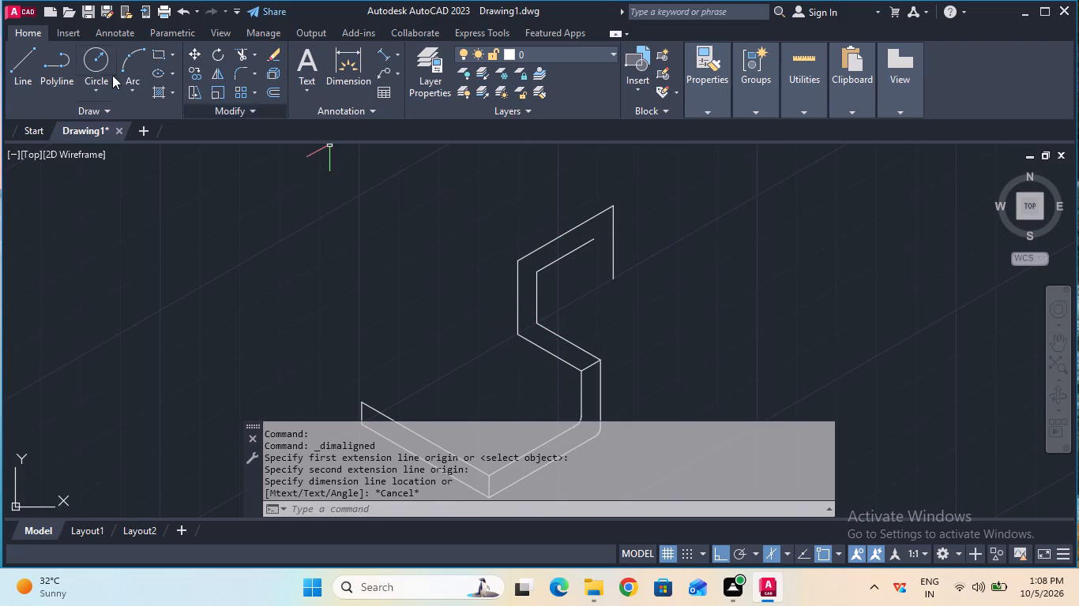
Draw a 14 mm vertical line downward from the free end of the inner 18 mm line.
click(29, 65)
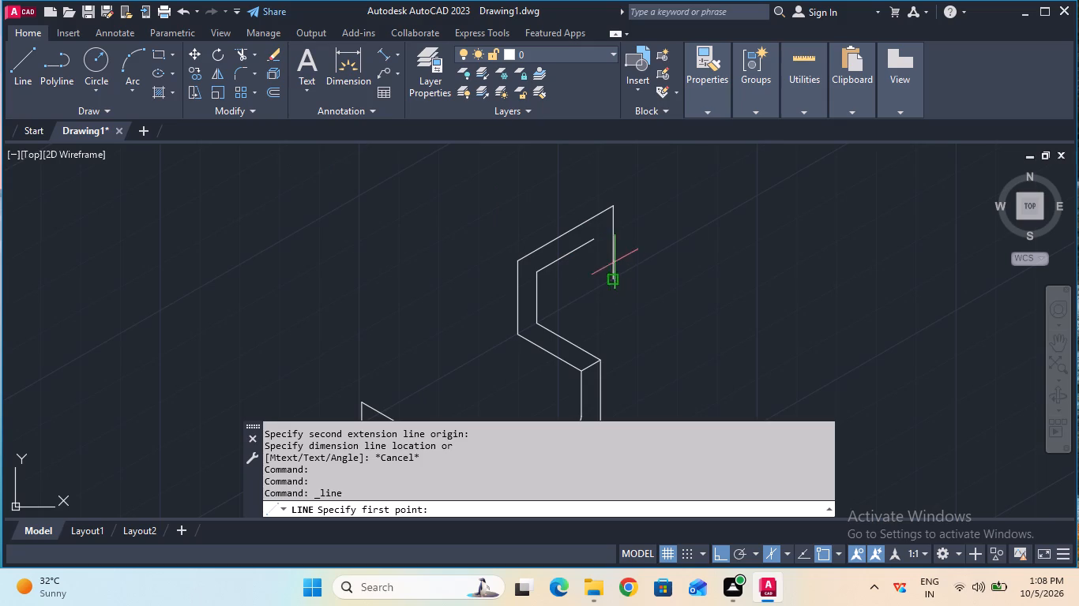
click(590, 238)
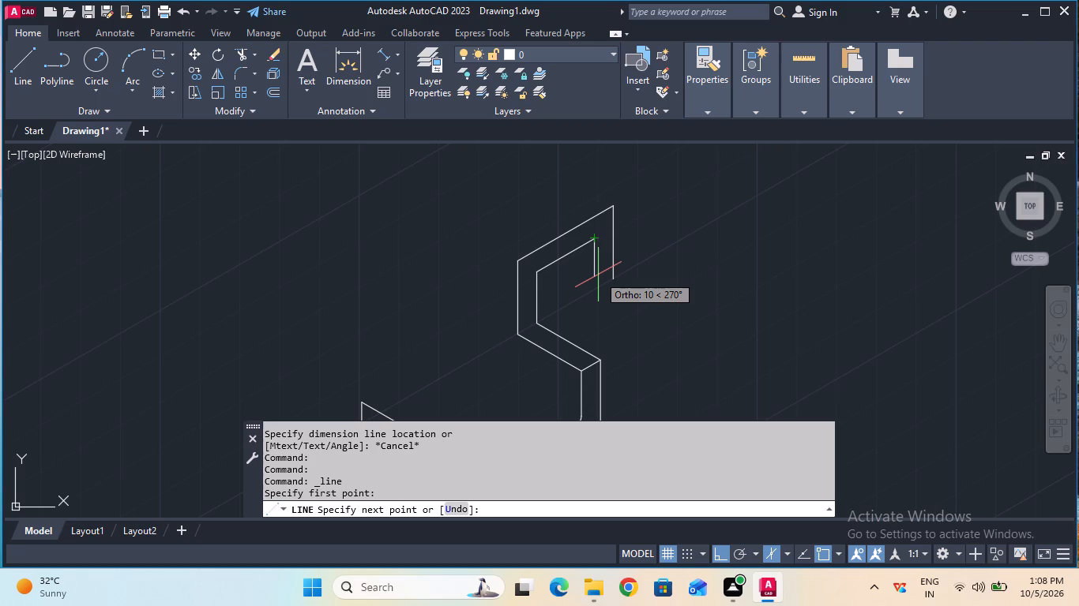
text(14)
key(Return)
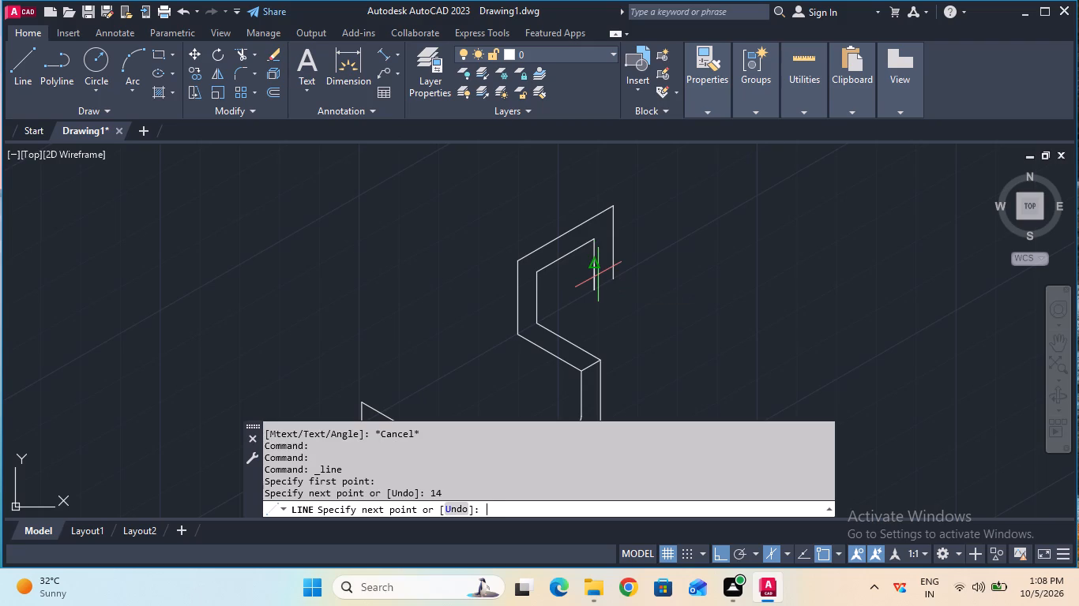
key(Escape)
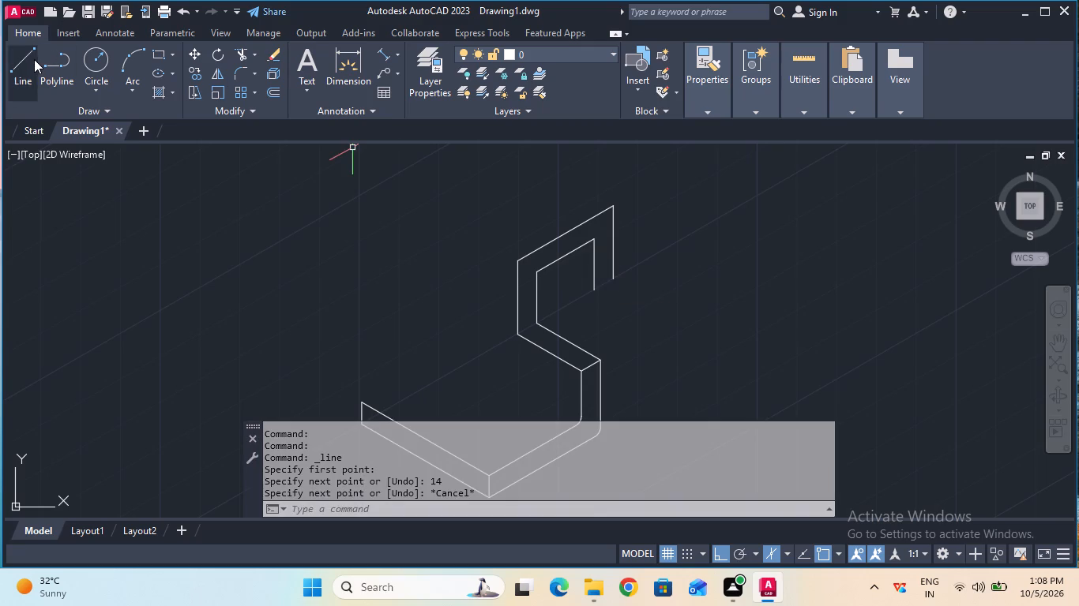
Draw a 20 mm line at 330° from the lower end of the outer 20 mm vertical line, using the left isoplane.
click(32, 59)
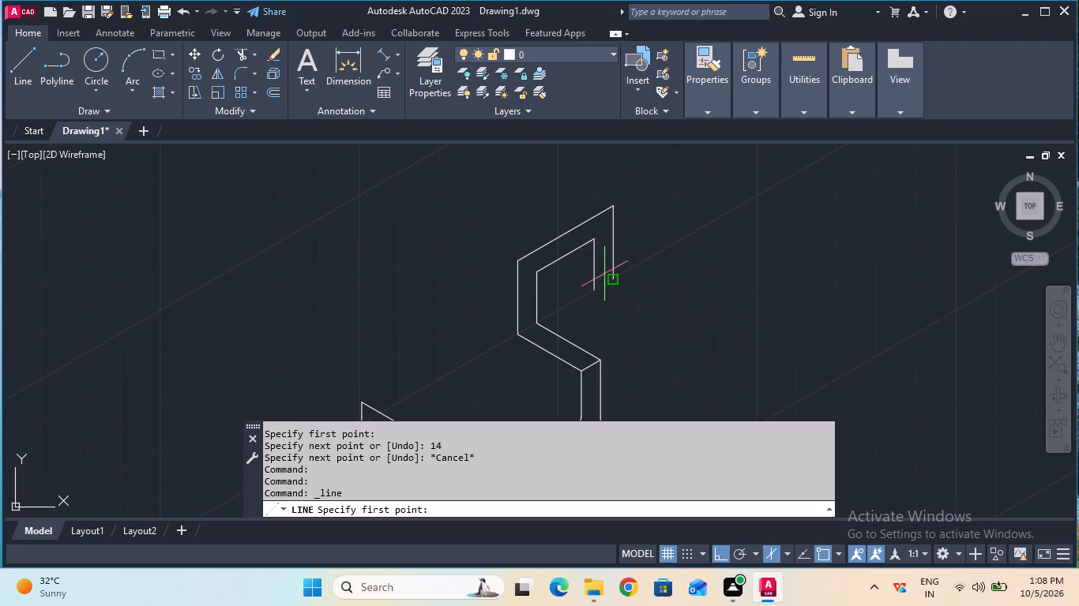
click(611, 275)
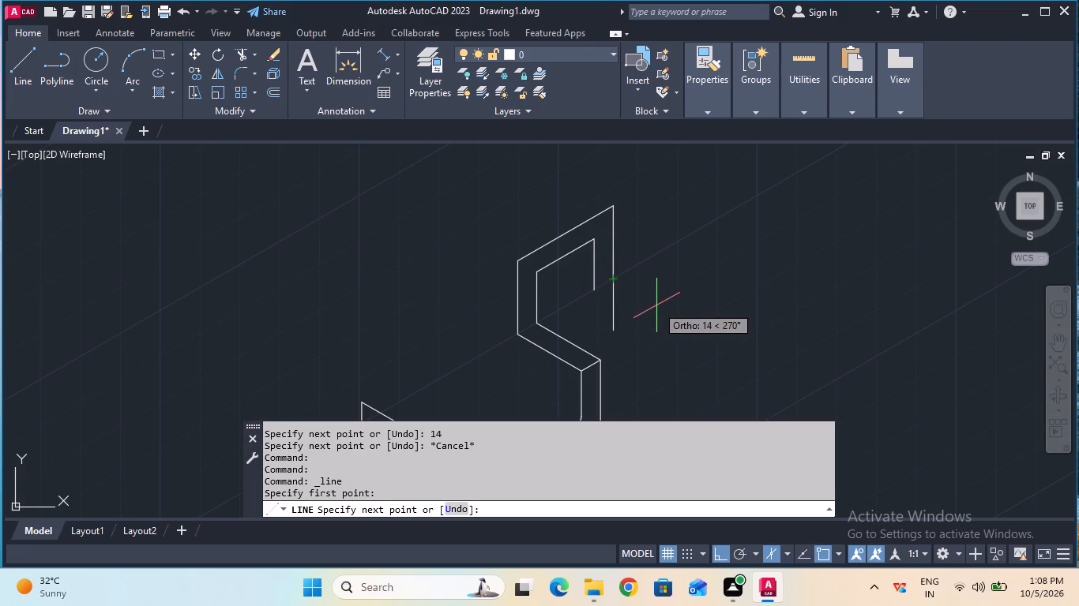
key(F5)
key(2)
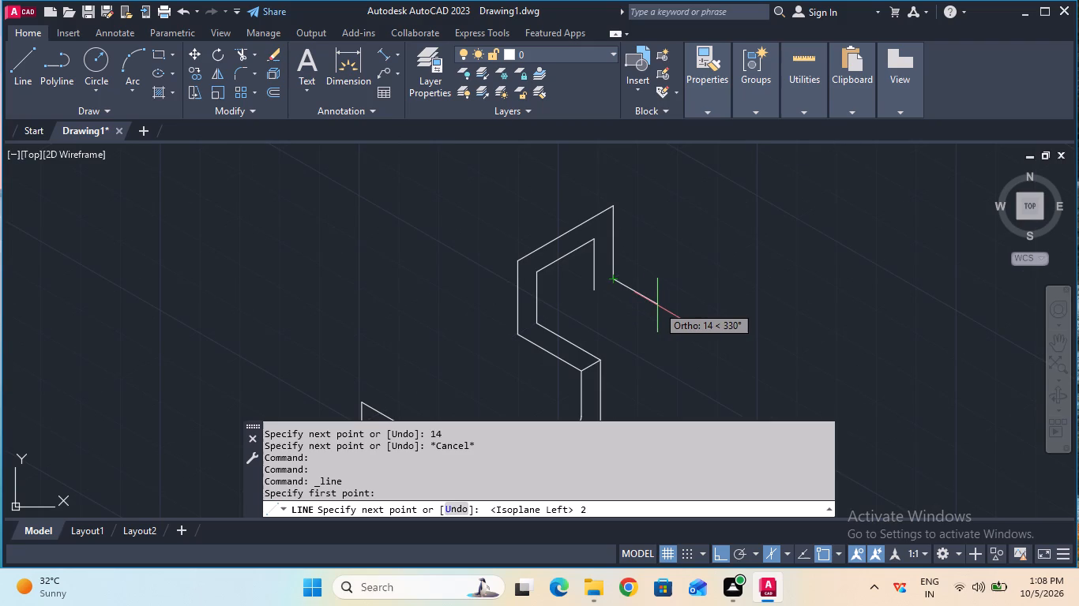
key(0)
key(Return)
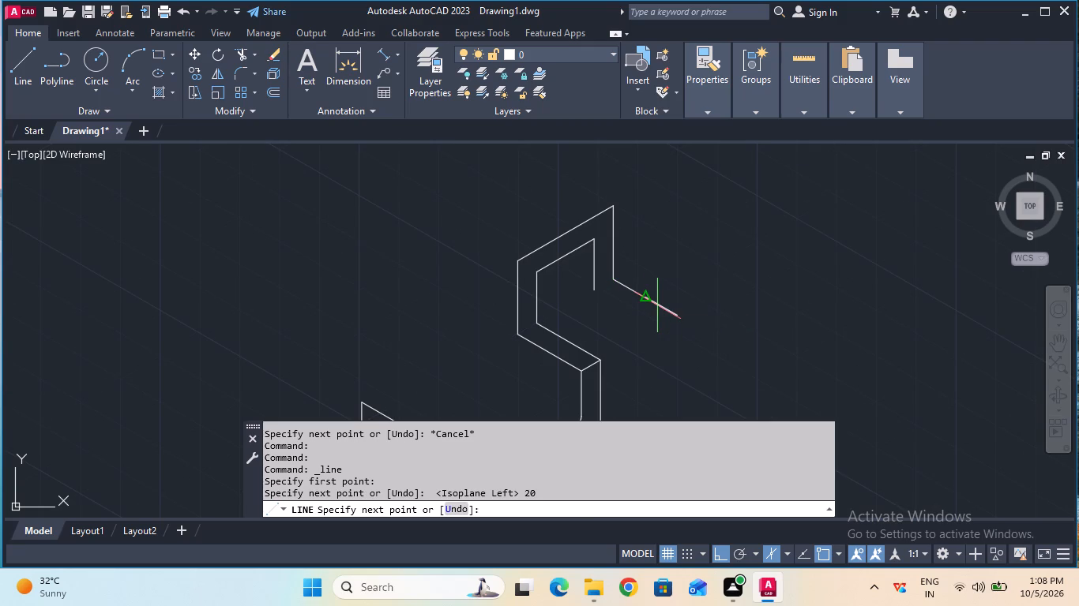
key(Escape)
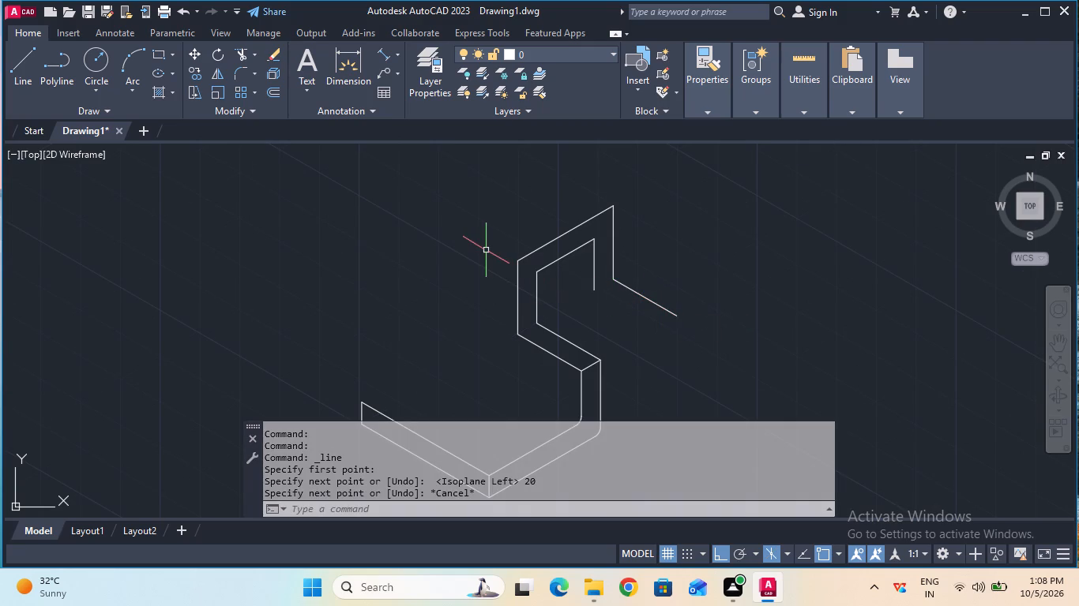
Draw a parallel 20 mm line at 330° from the lower end of the inner 14 mm vertical line.
click(34, 82)
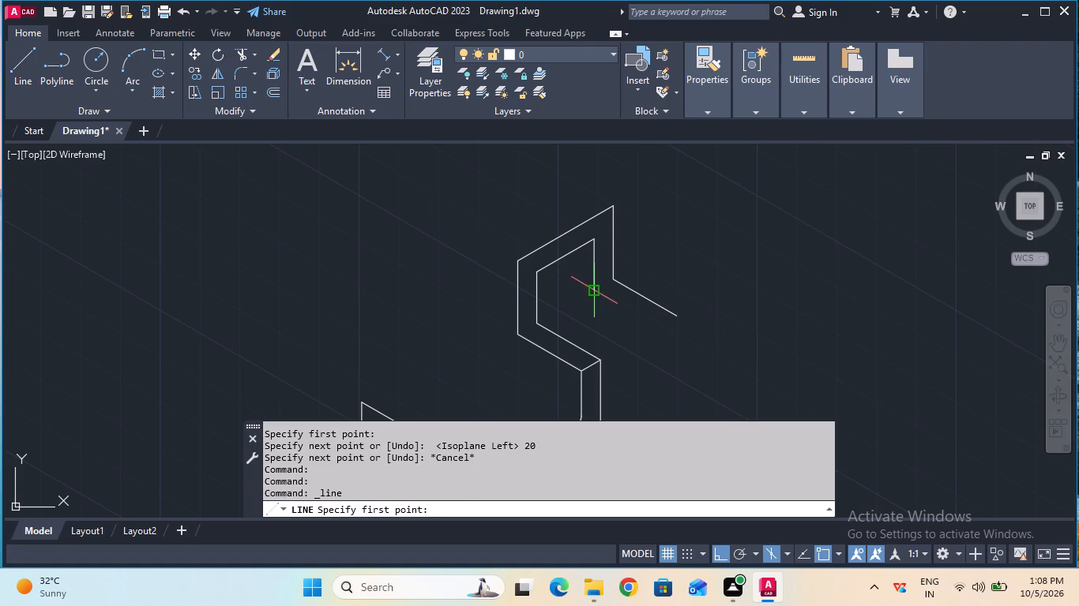
click(596, 291)
text(20)
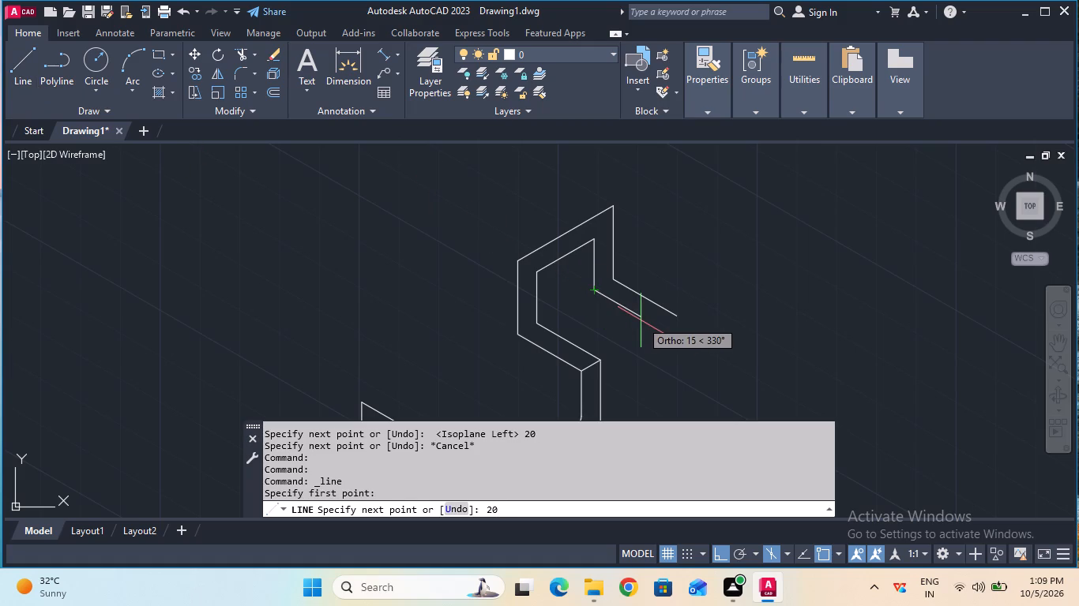
key(Return)
key(Escape)
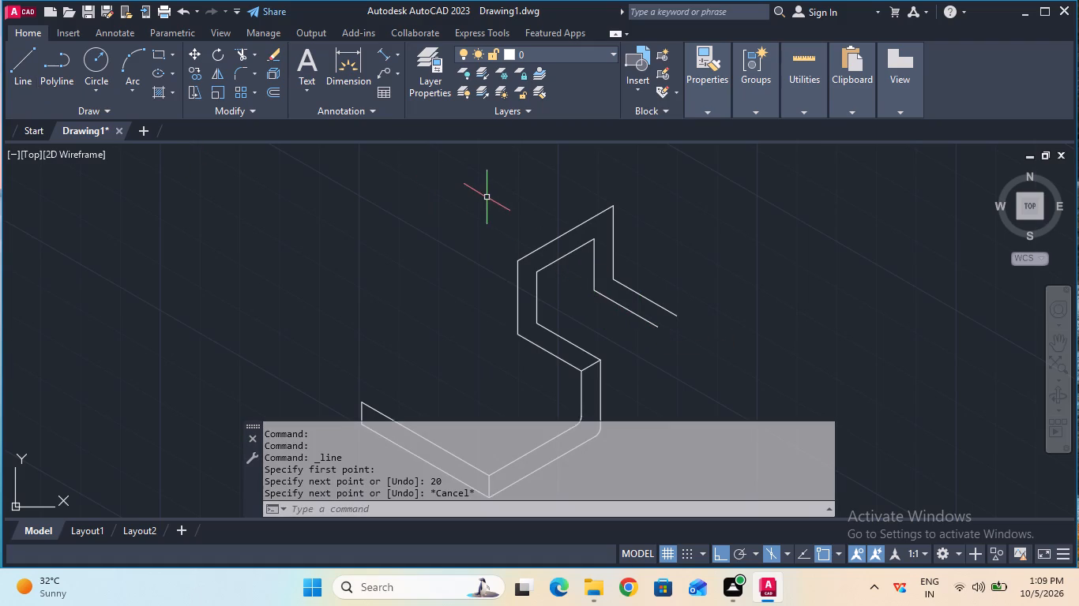
Close the flange's open end with a line joining the free ends of the two parallel 20 mm lines.
click(29, 78)
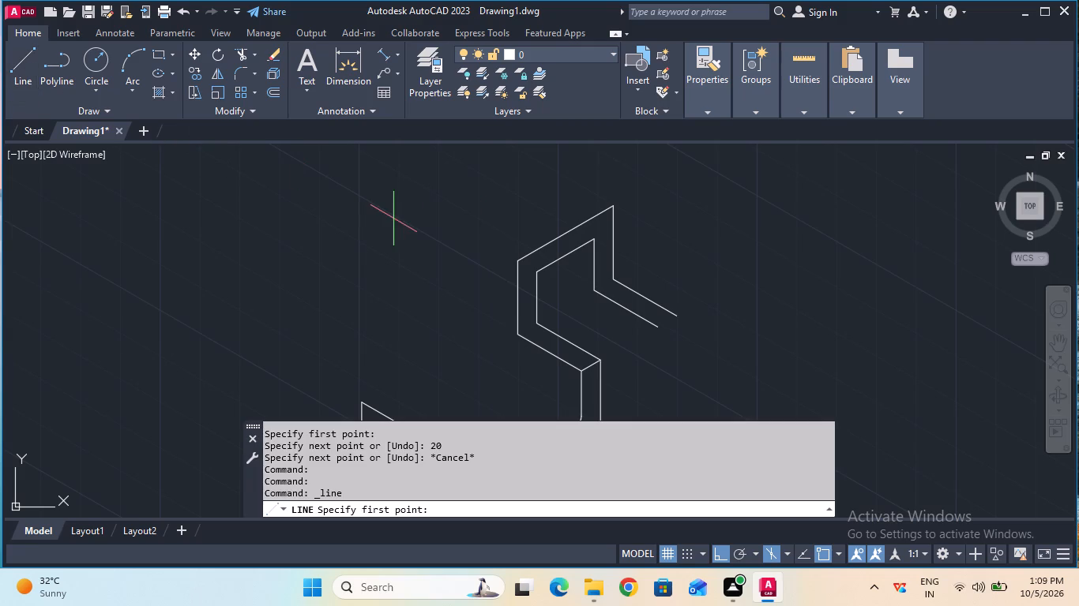
click(655, 325)
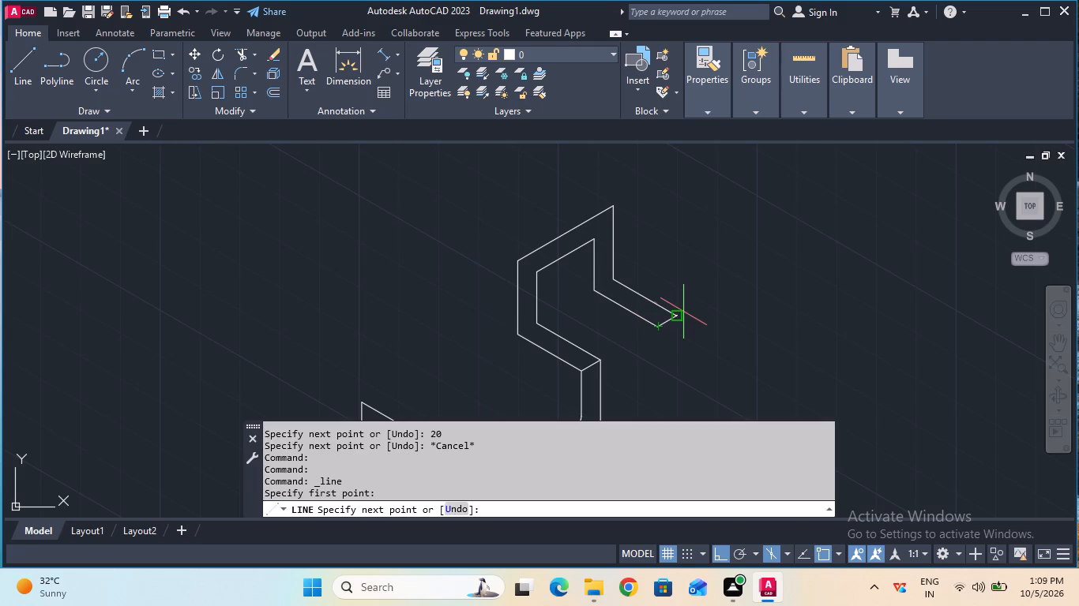
key(F5)
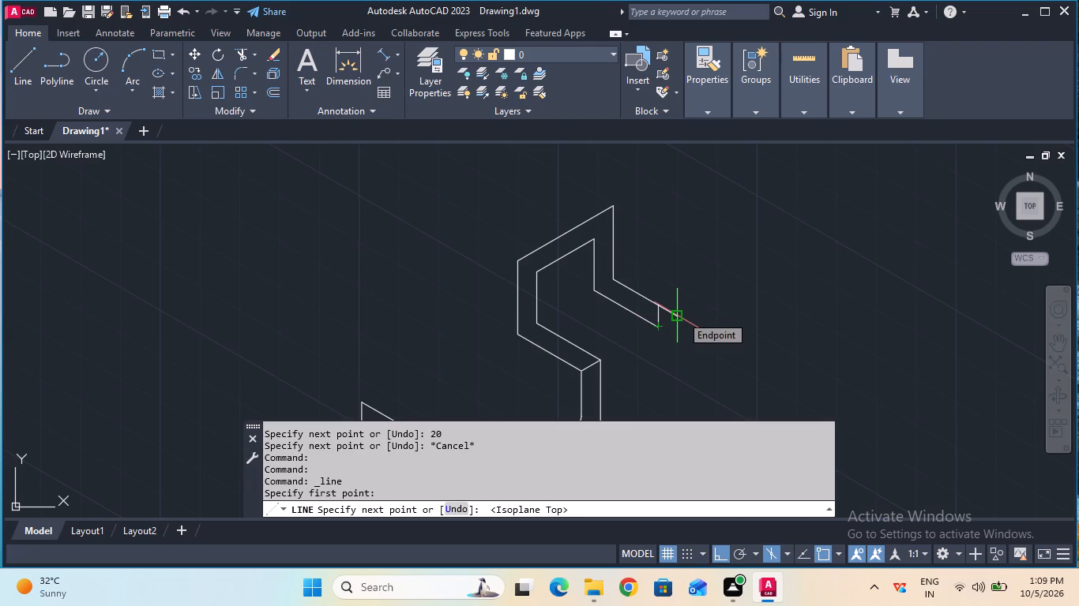
click(681, 315)
key(Escape)
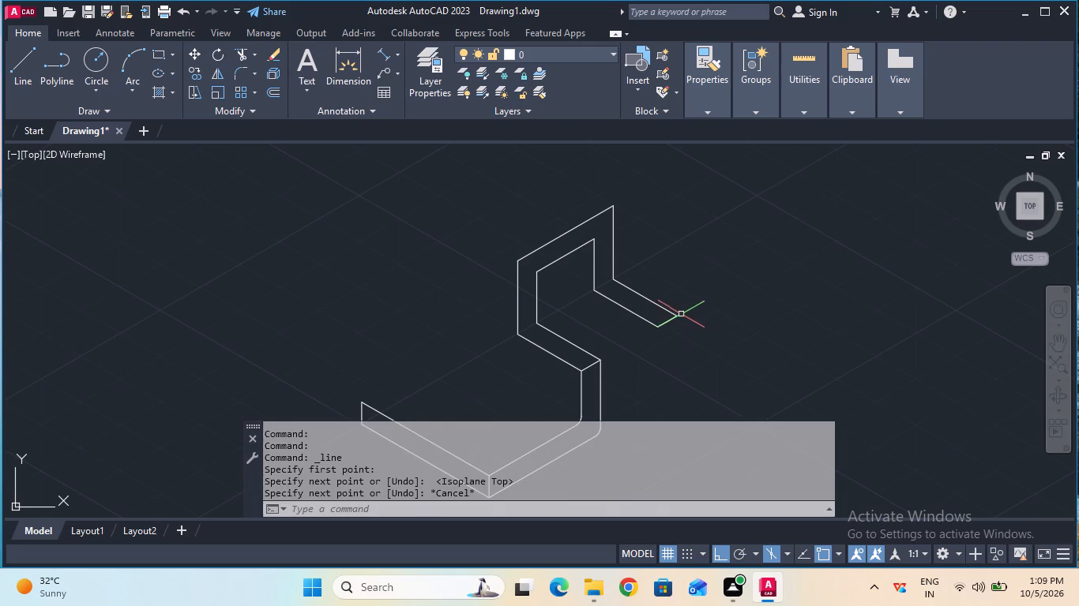
From the base's far upper corner, draw connected lines: 29 mm at 30°, 34 mm vertically up, and 30 mm at 30°.
ctrl+scroll(740, 308, down, 2)
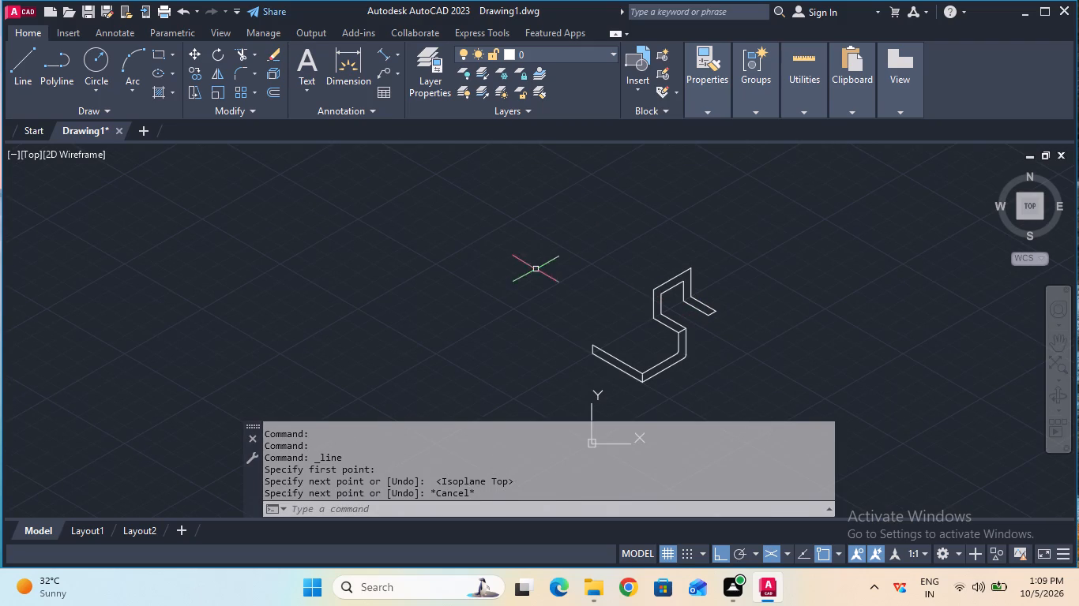
click(13, 87)
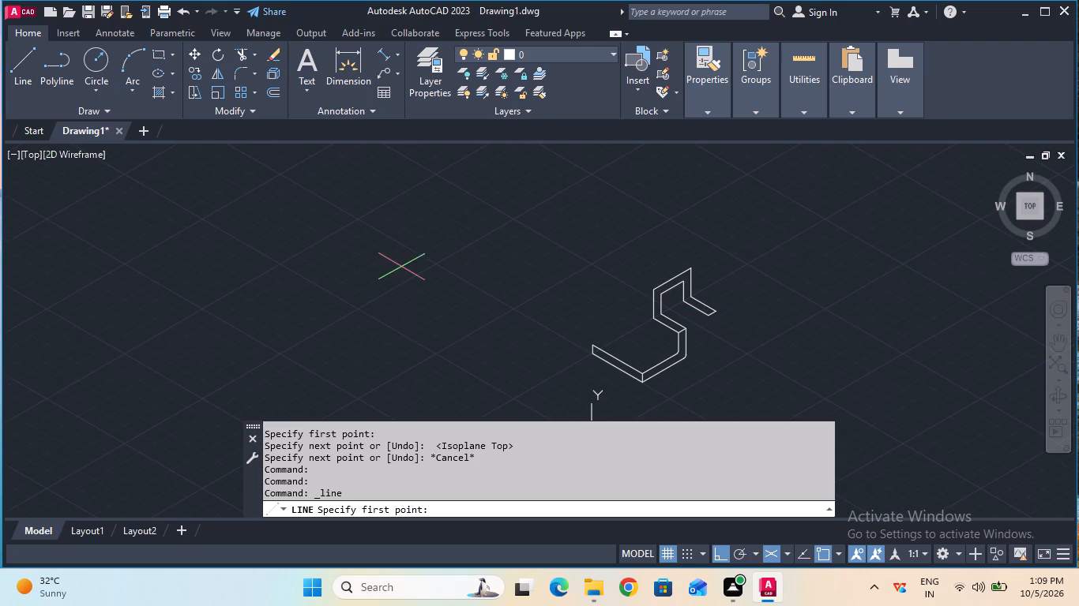
click(596, 346)
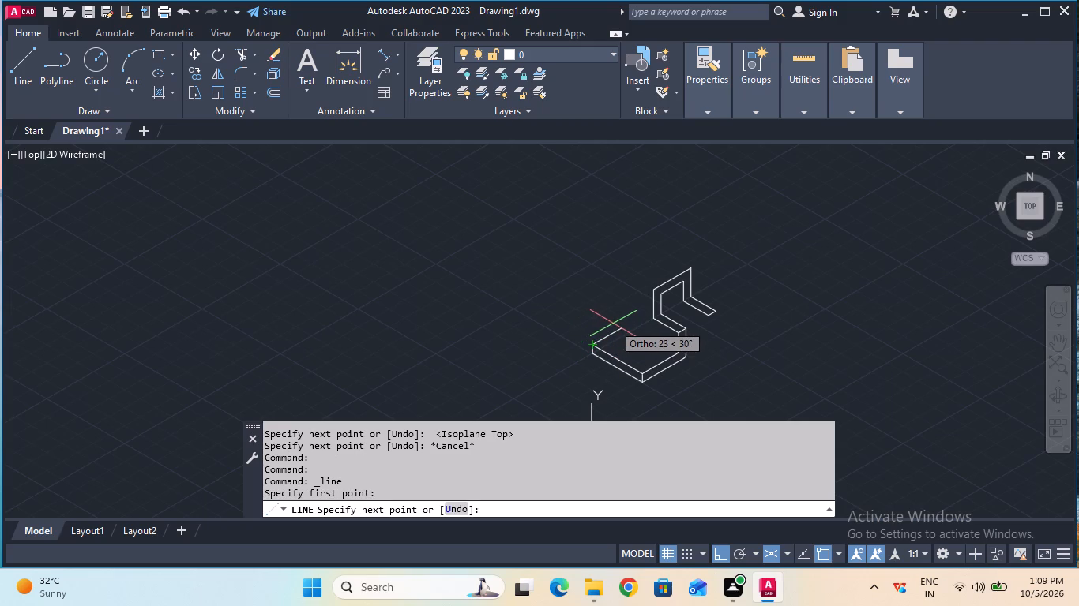
key(2)
key(BackSpace)
key(2)
key(9)
key(Return)
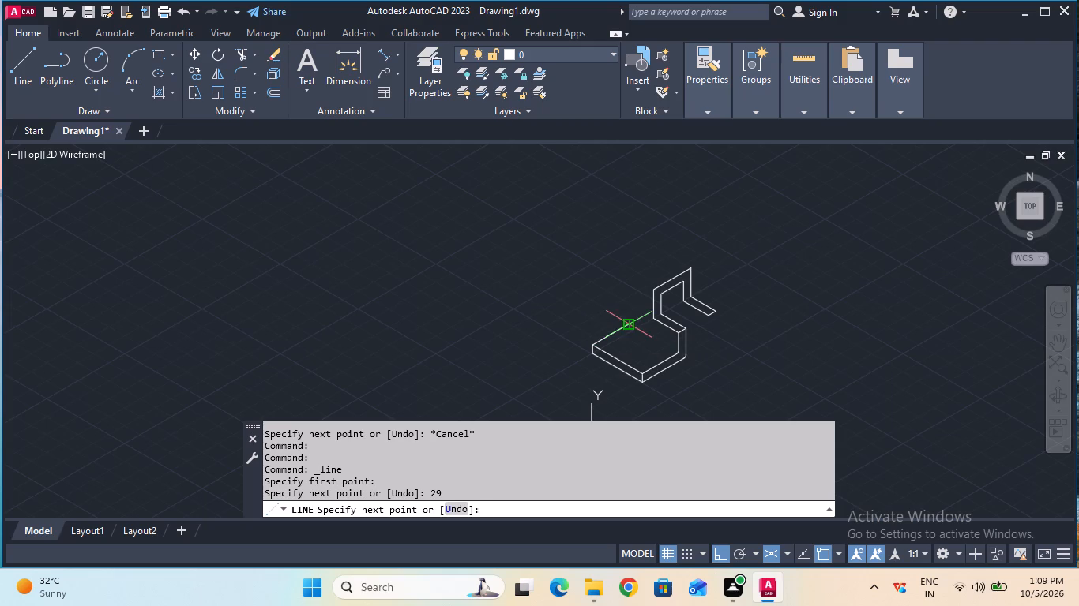
key(F5)
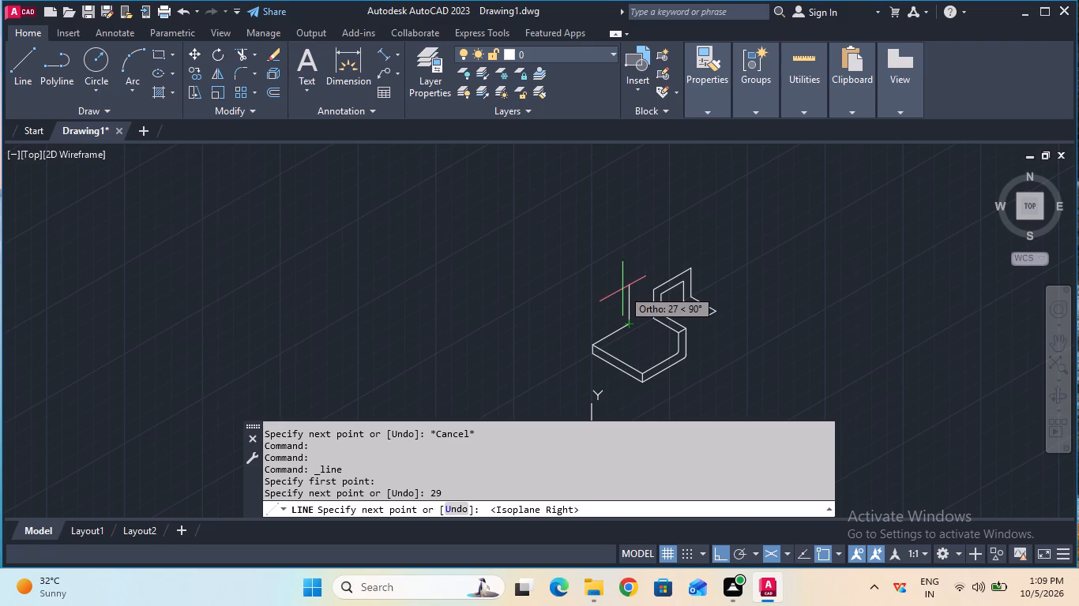
text(34)
key(Return)
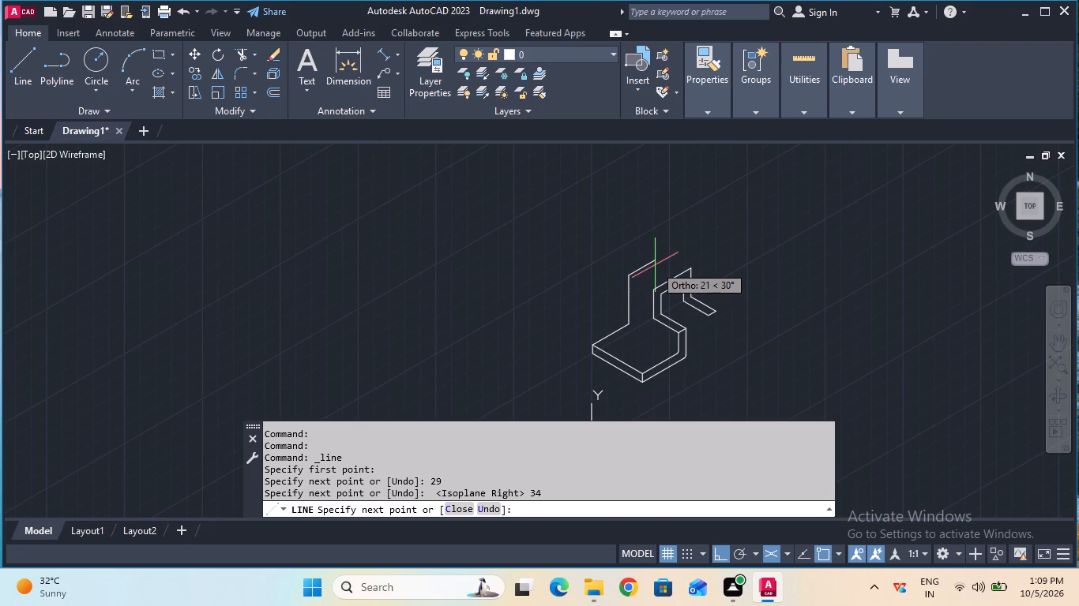
key(3)
key(0)
key(Return)
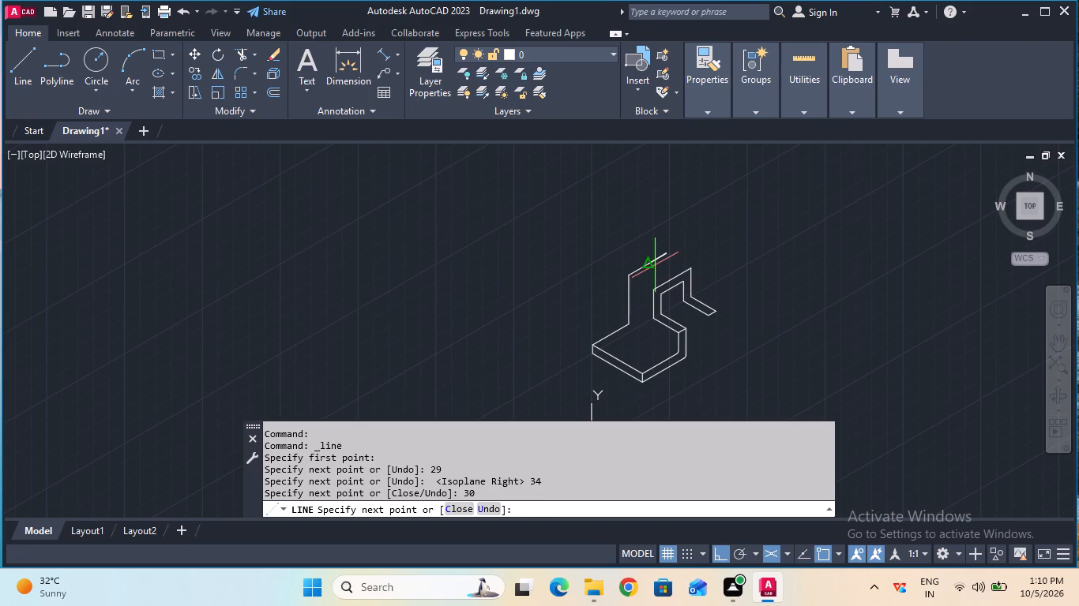
key(Escape)
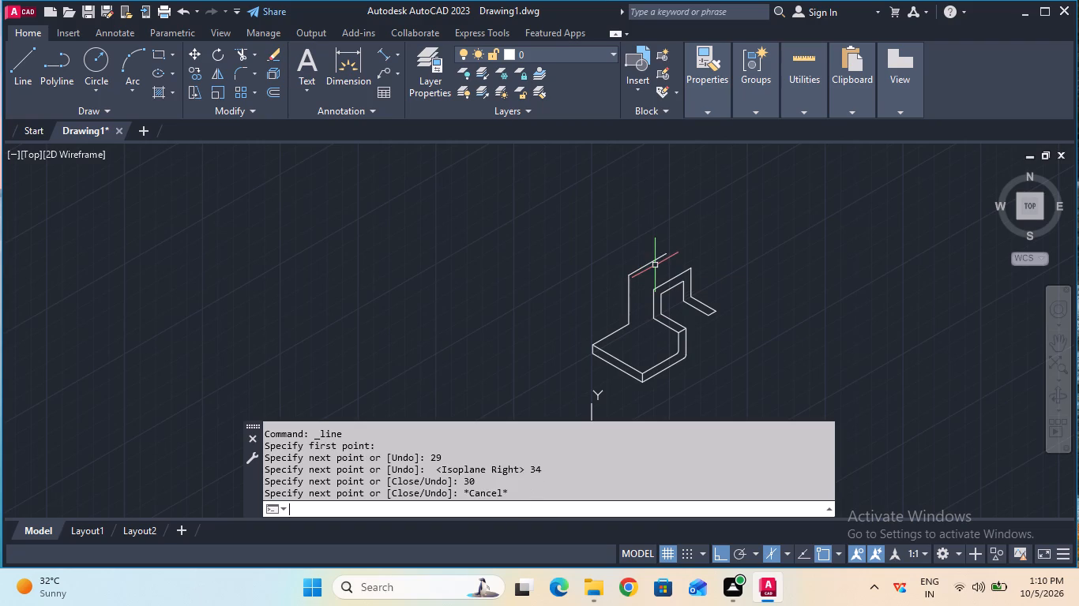
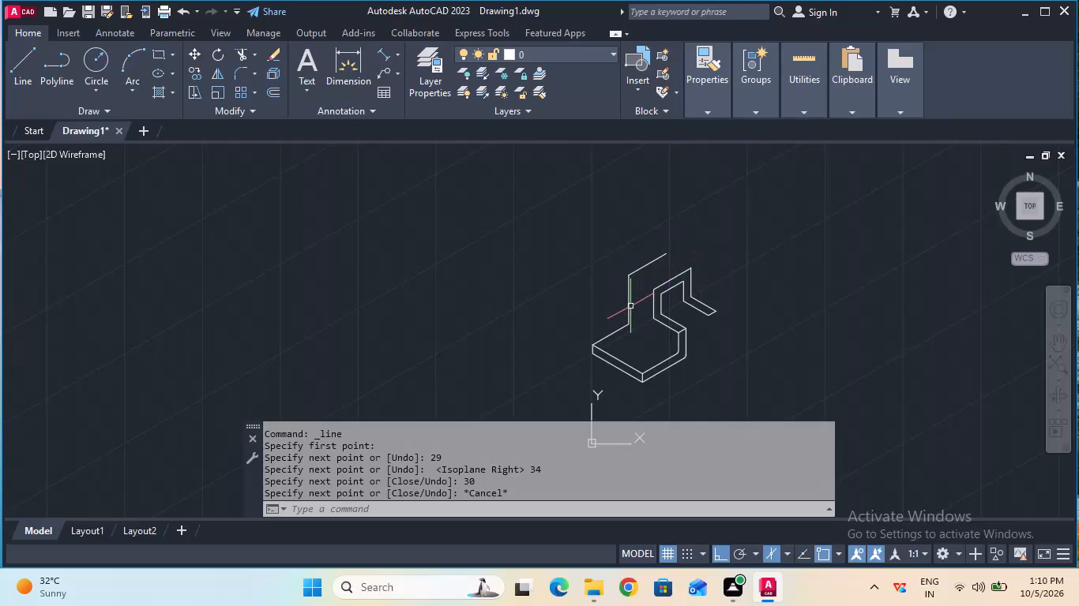
Fillet the rear profile's lower bend at 3 mm radius, between the 29 mm base line and the 34 mm vertical.
ctrl+scroll(630, 307, up, 1)
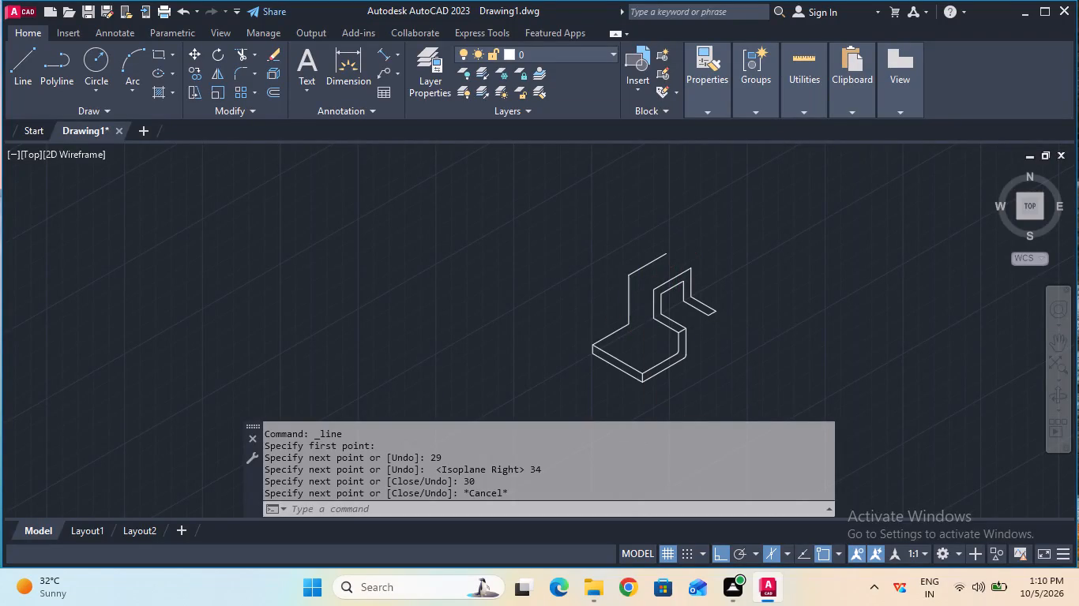
double_click(242, 74)
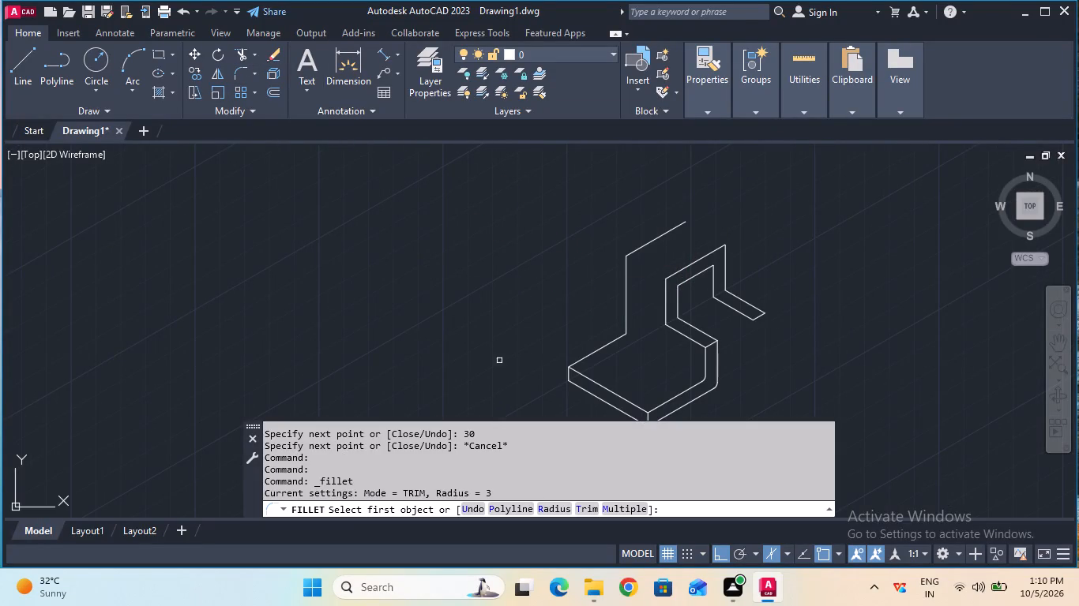
click(613, 343)
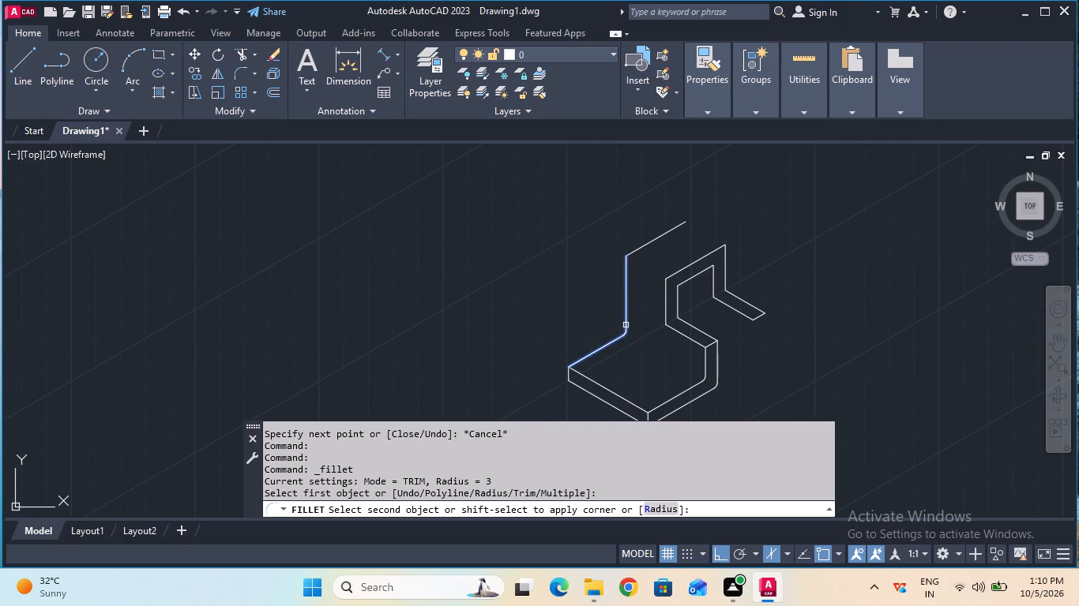
click(626, 325)
key(Escape)
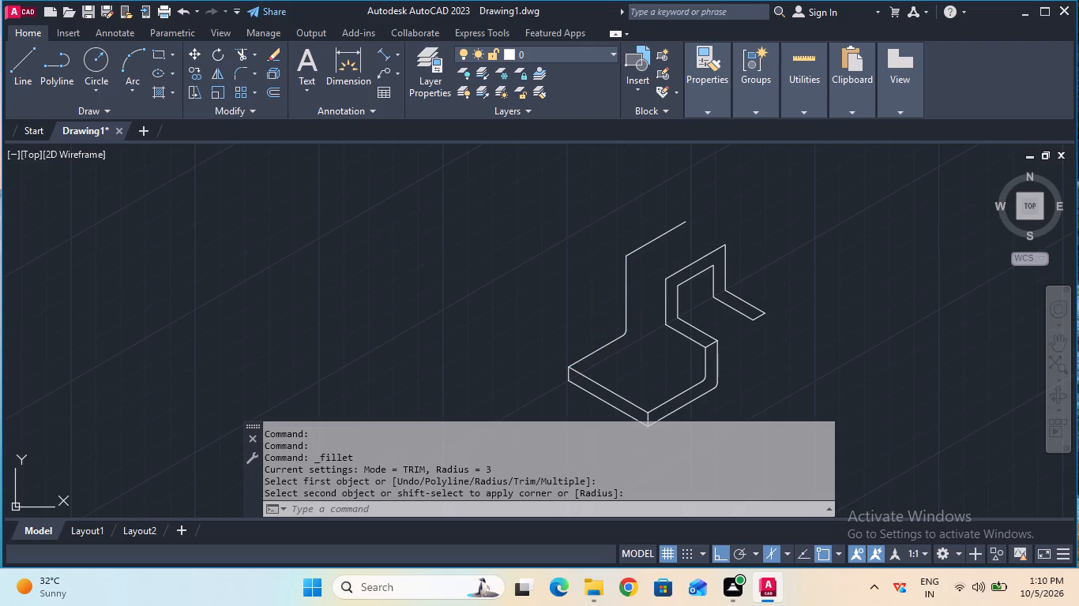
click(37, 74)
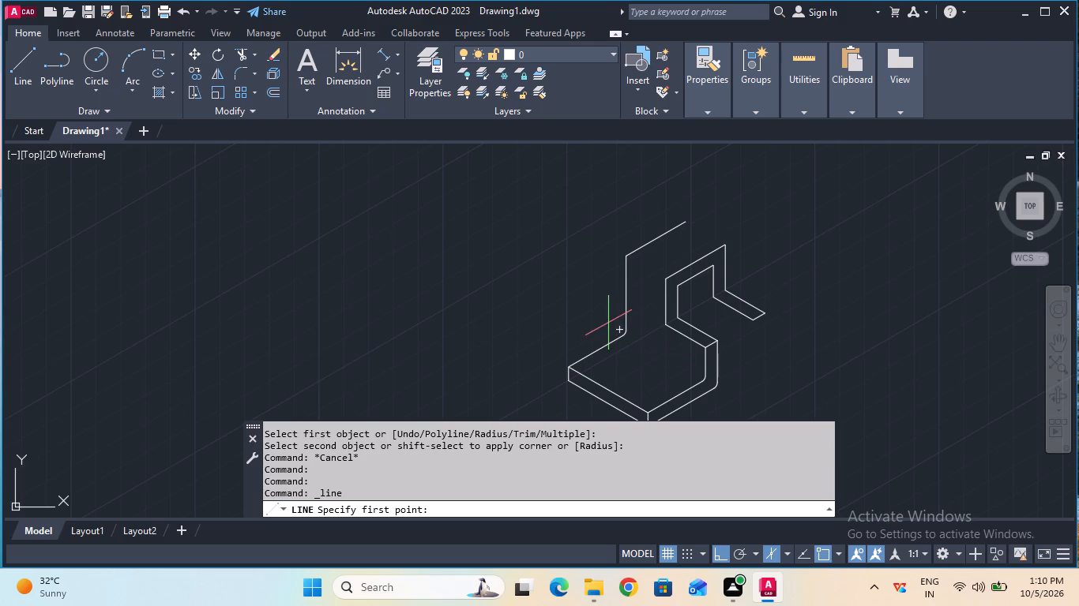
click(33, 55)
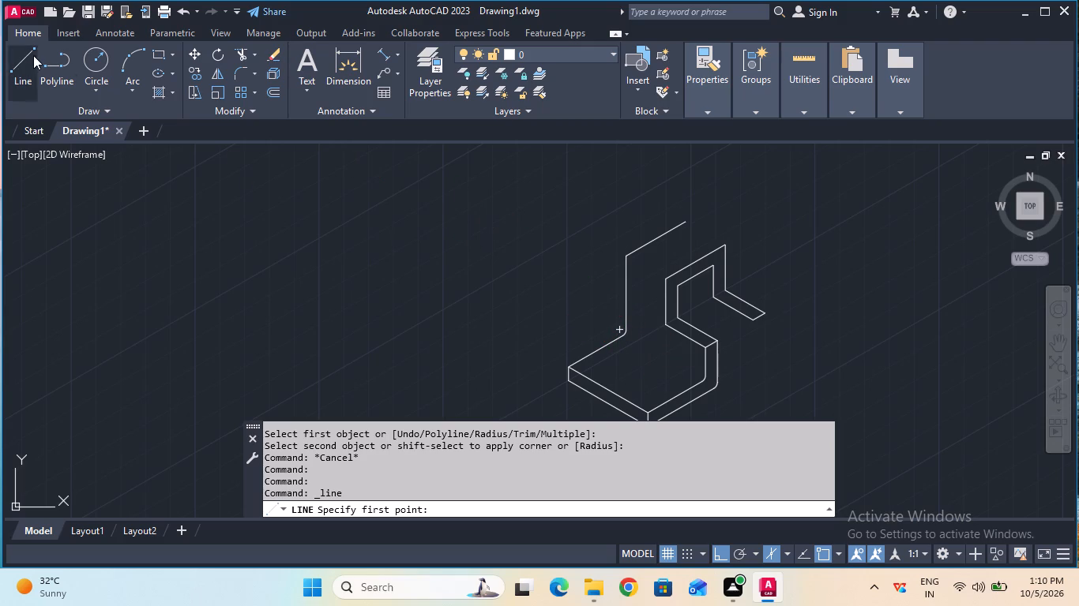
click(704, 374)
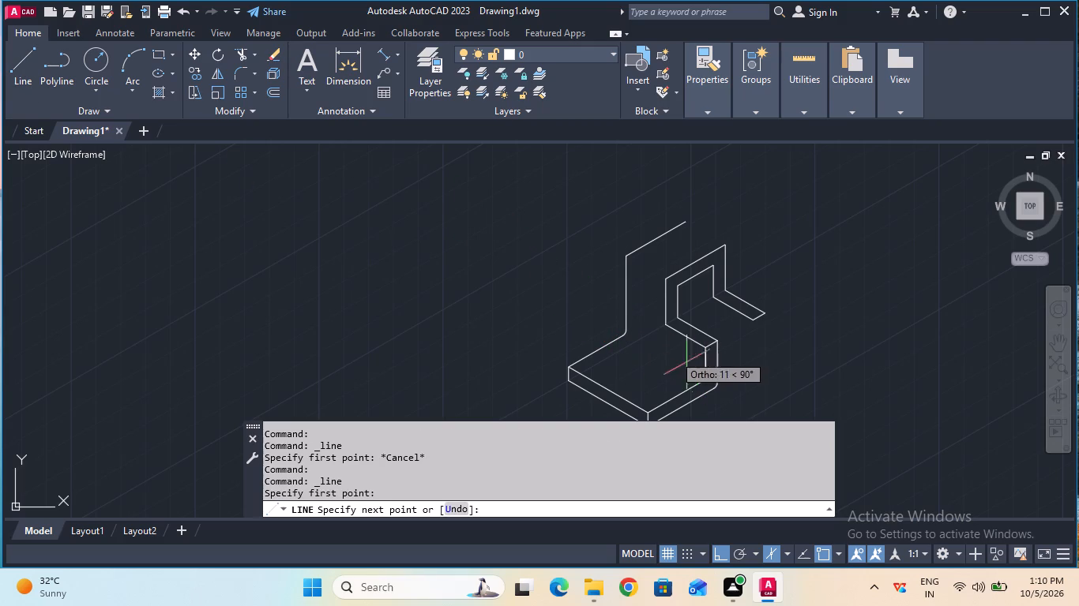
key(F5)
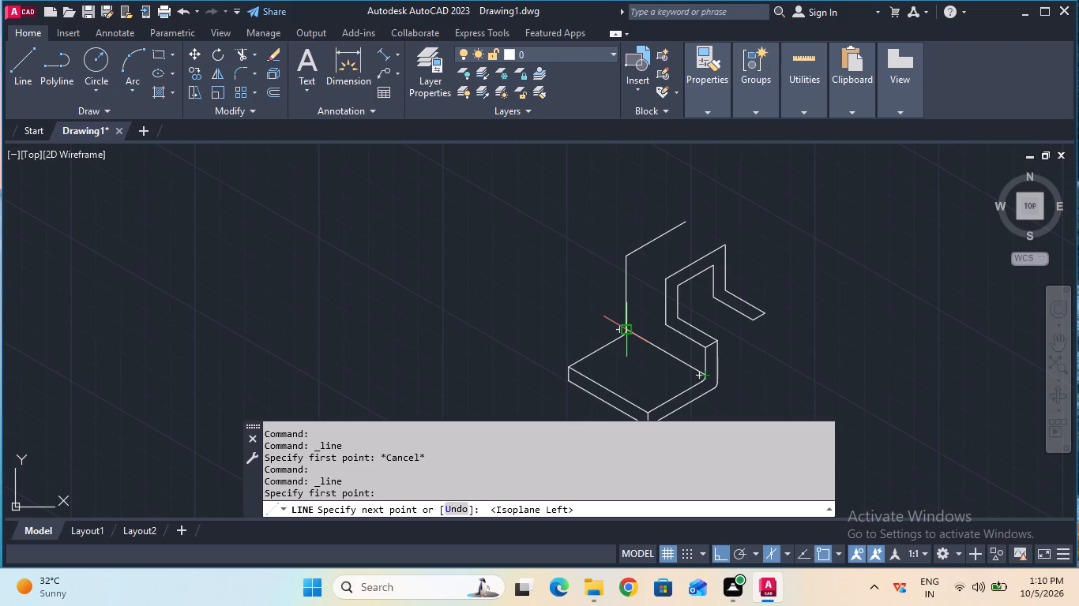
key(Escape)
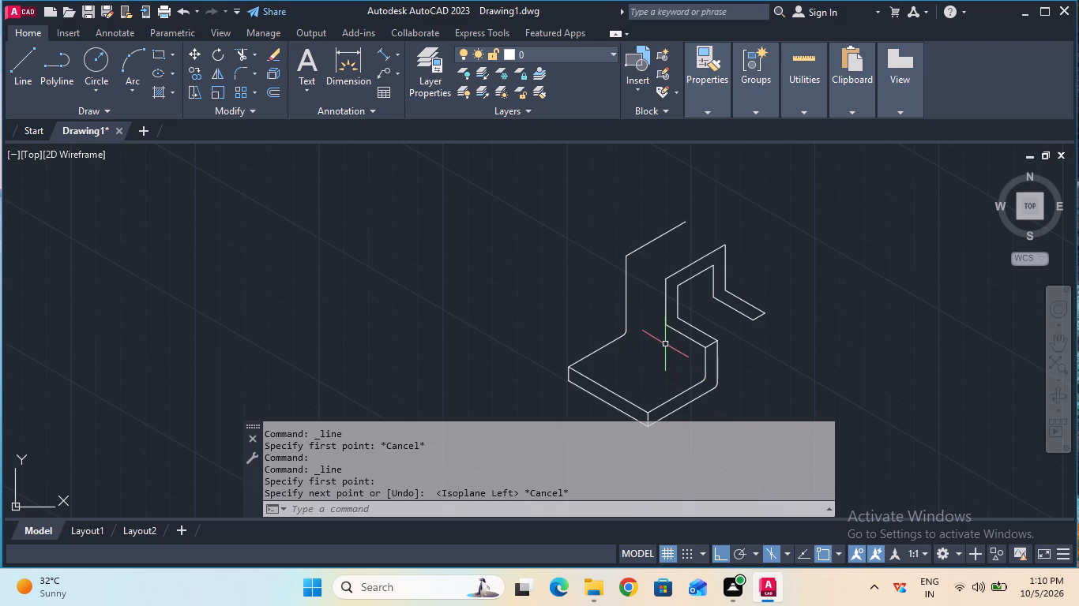
Fillet the rear profile's upper bend at 3 mm radius, between the 34 mm vertical and the 30 mm top line.
click(245, 75)
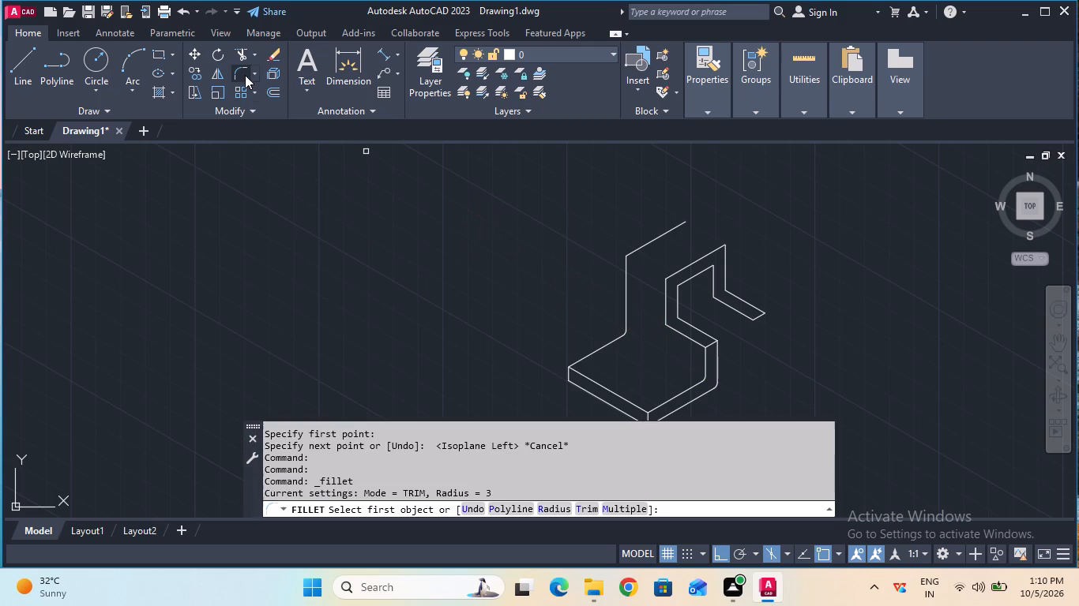
click(629, 282)
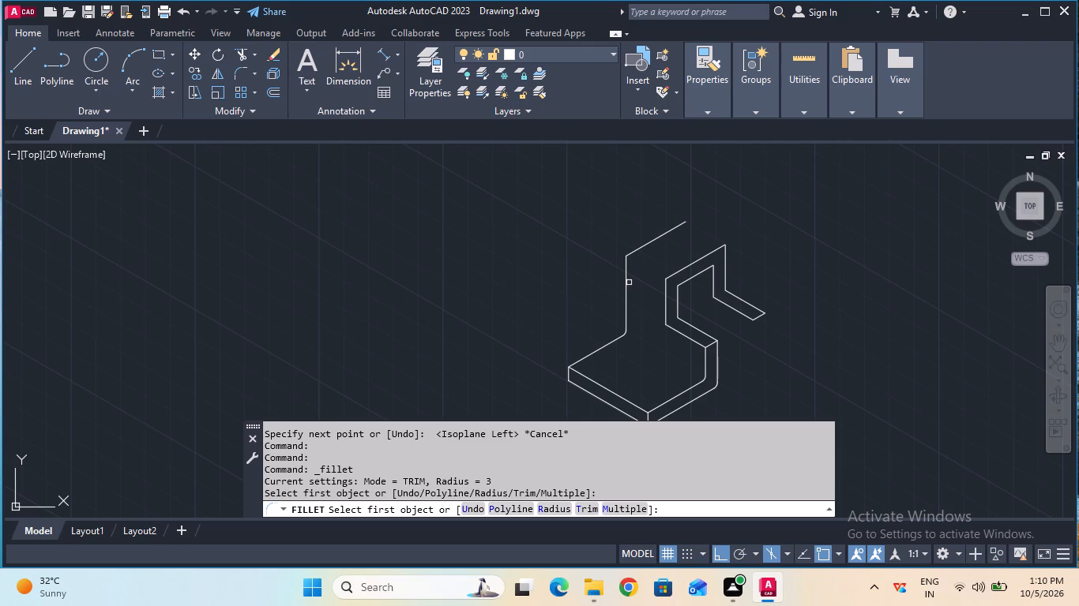
click(627, 283)
click(634, 251)
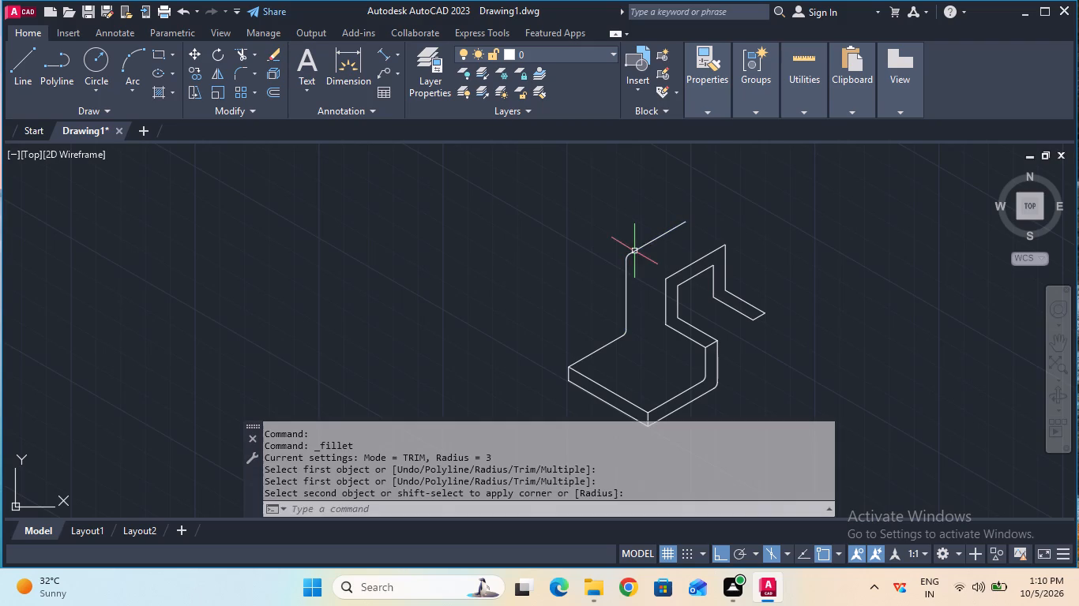
key(Escape)
Draw a line joining the free end of the rear profile's top line to the front profile's outer top corner.
click(13, 77)
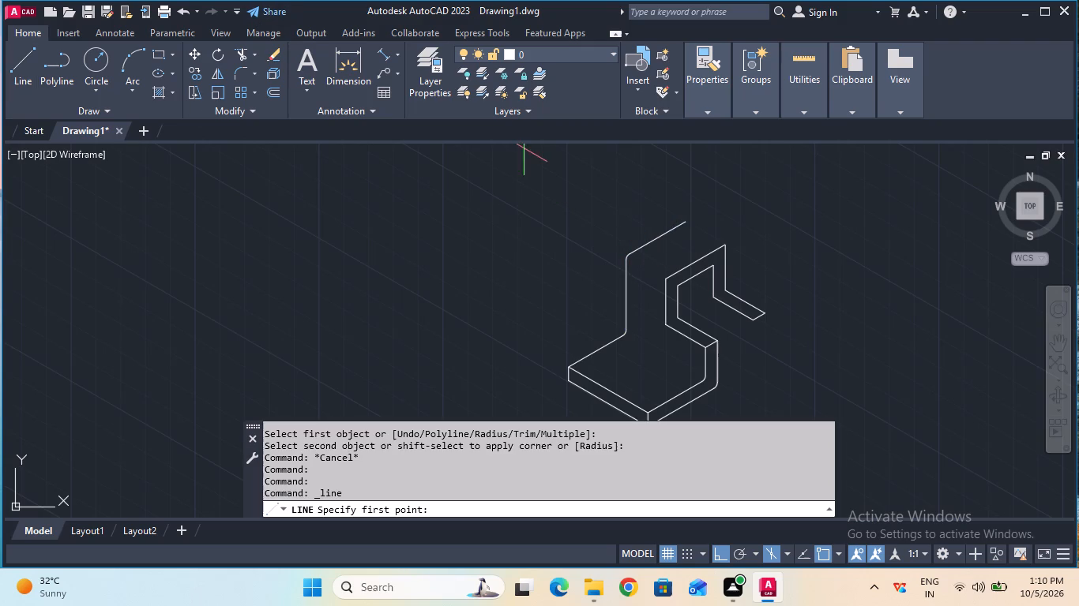
click(686, 217)
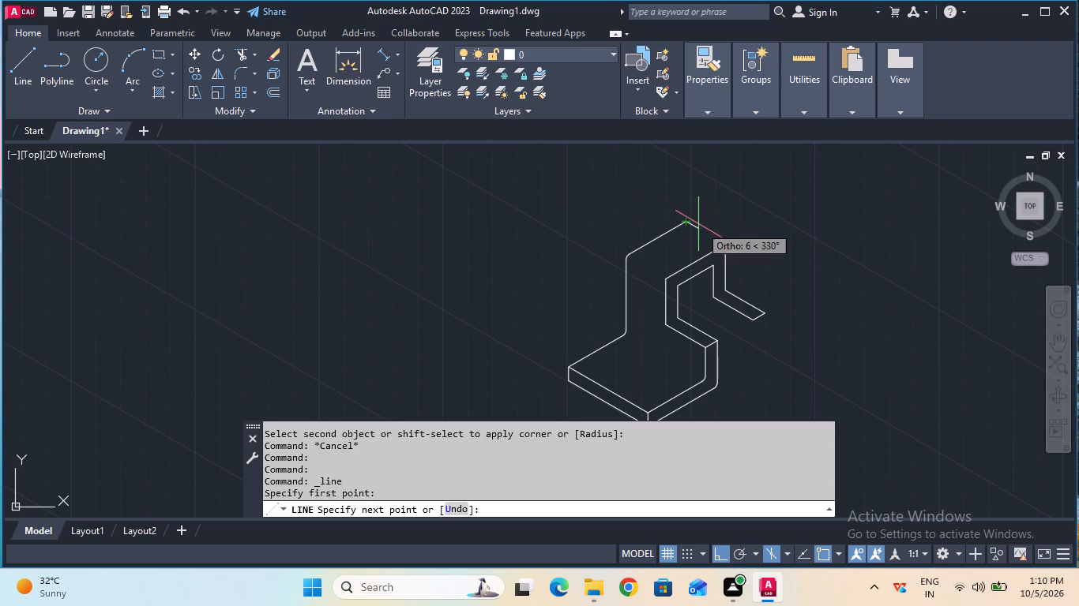
click(725, 243)
key(Escape)
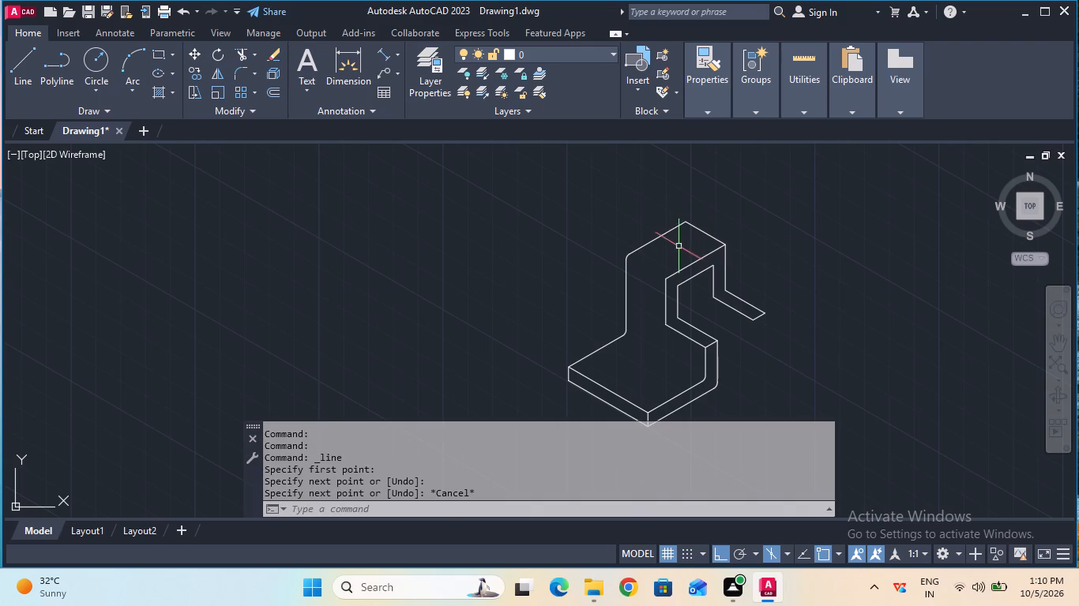
Fillet the front profile's outer and inner upper bends at 3 mm radius, where the tall uprights meet the top lines.
click(239, 69)
click(666, 287)
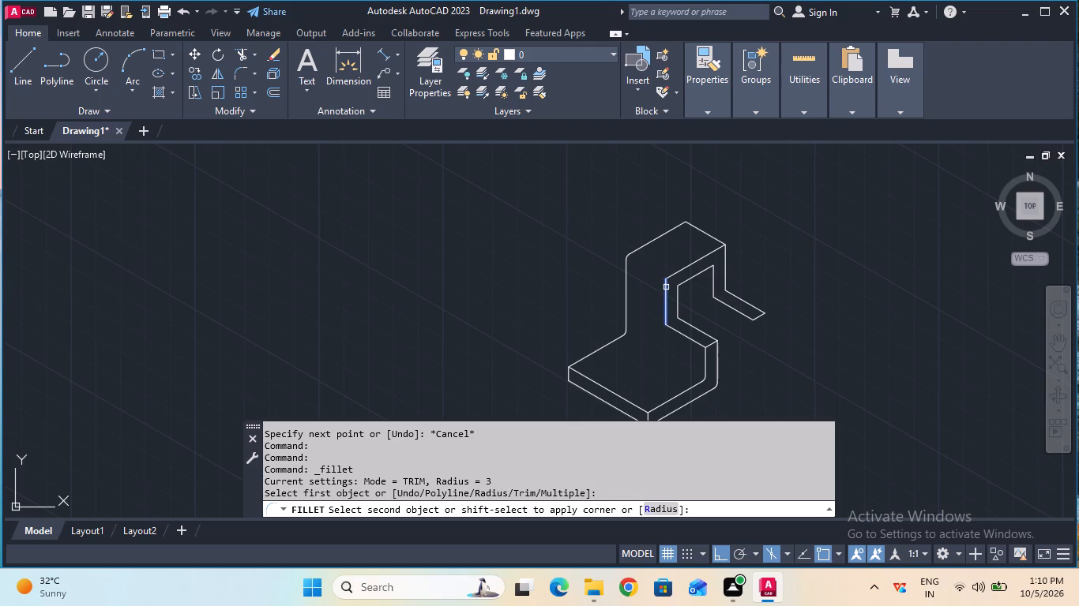
click(668, 275)
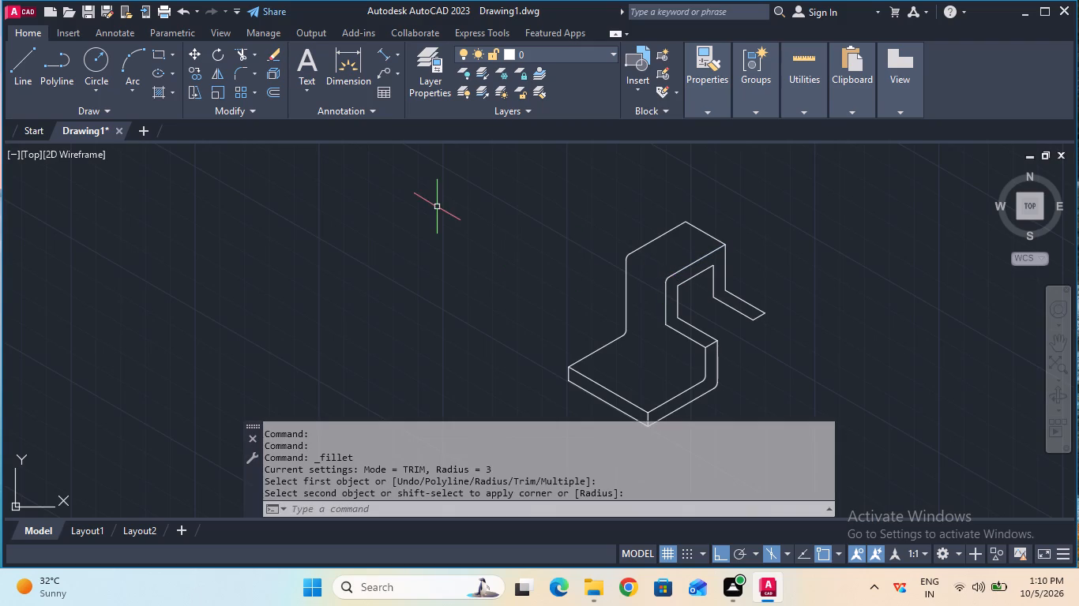
click(242, 74)
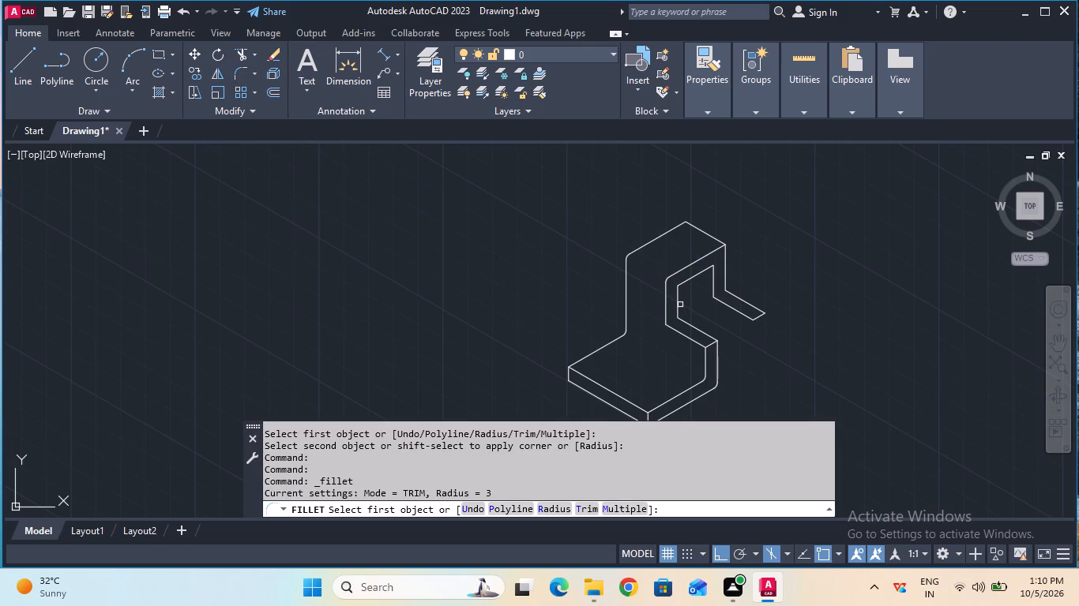
click(679, 304)
click(682, 282)
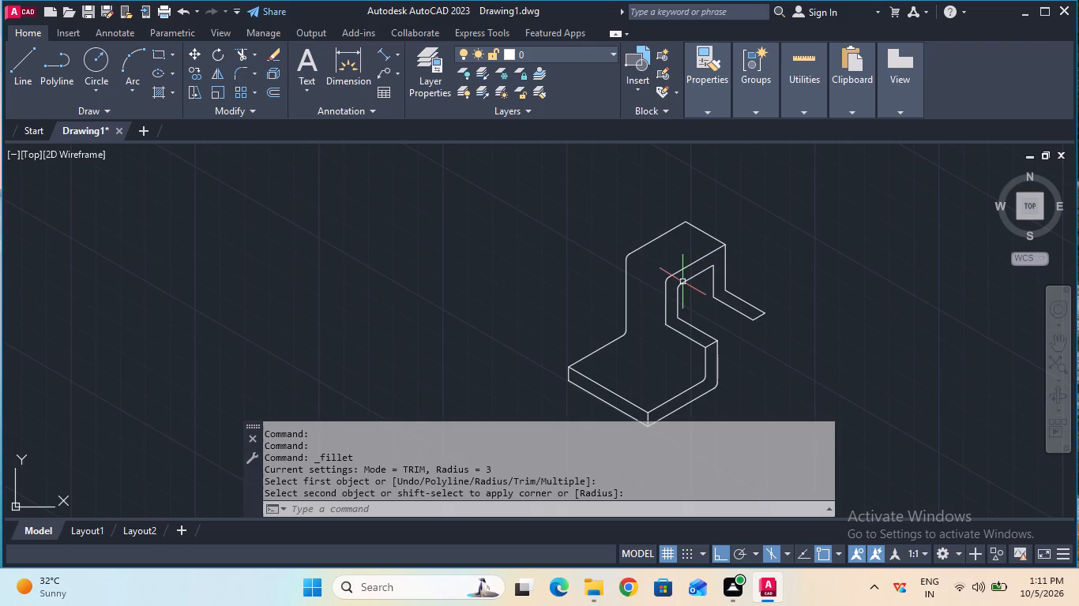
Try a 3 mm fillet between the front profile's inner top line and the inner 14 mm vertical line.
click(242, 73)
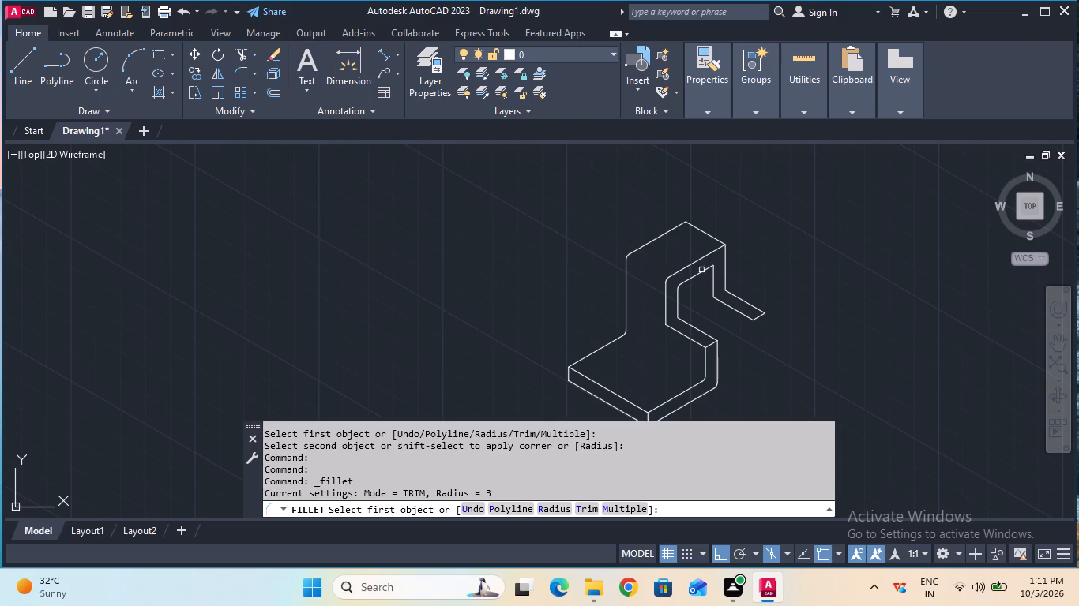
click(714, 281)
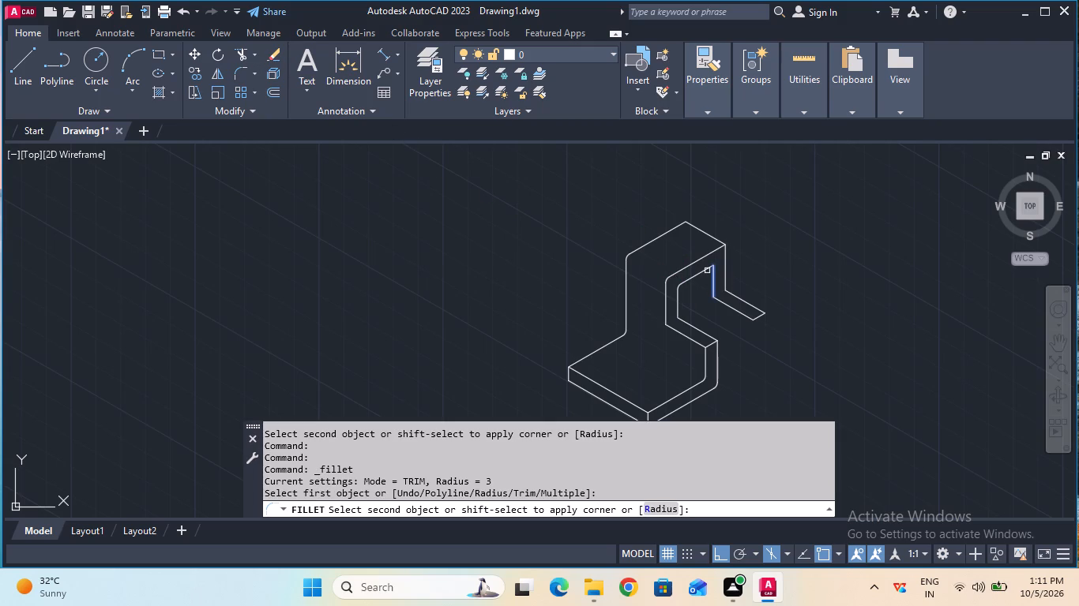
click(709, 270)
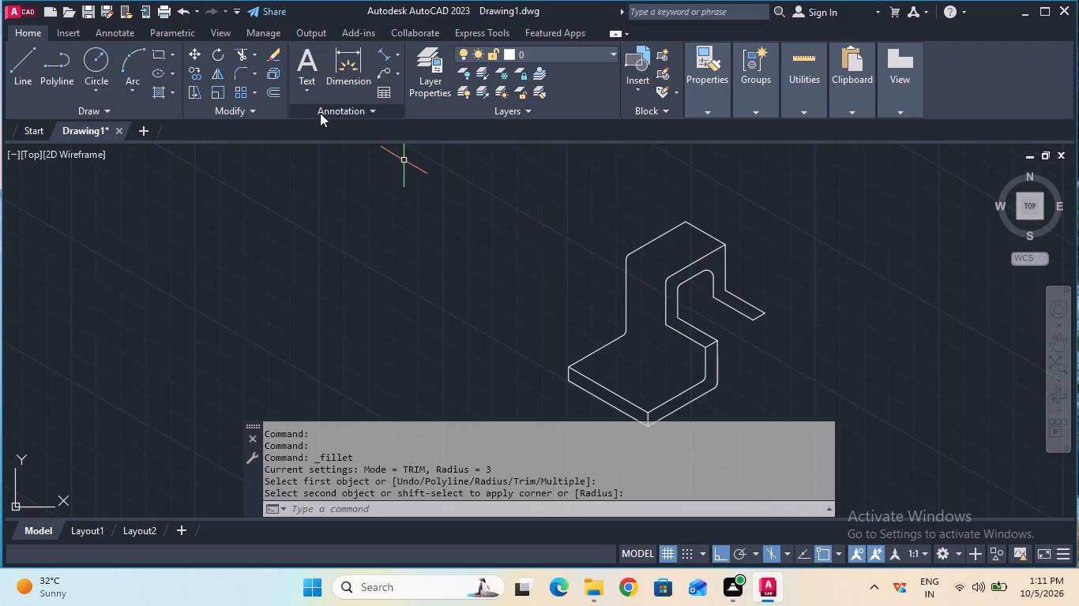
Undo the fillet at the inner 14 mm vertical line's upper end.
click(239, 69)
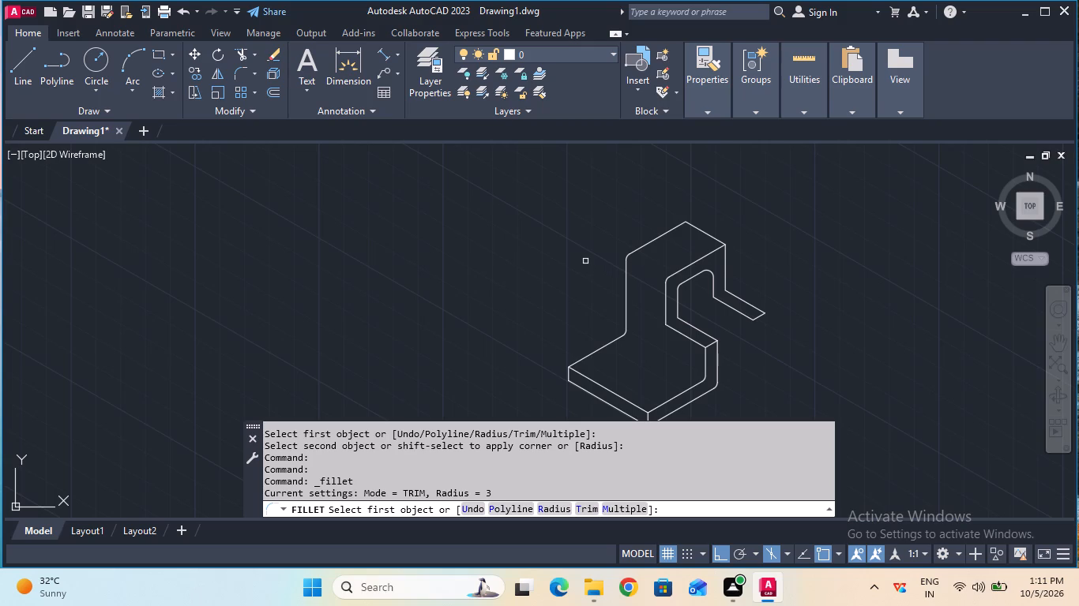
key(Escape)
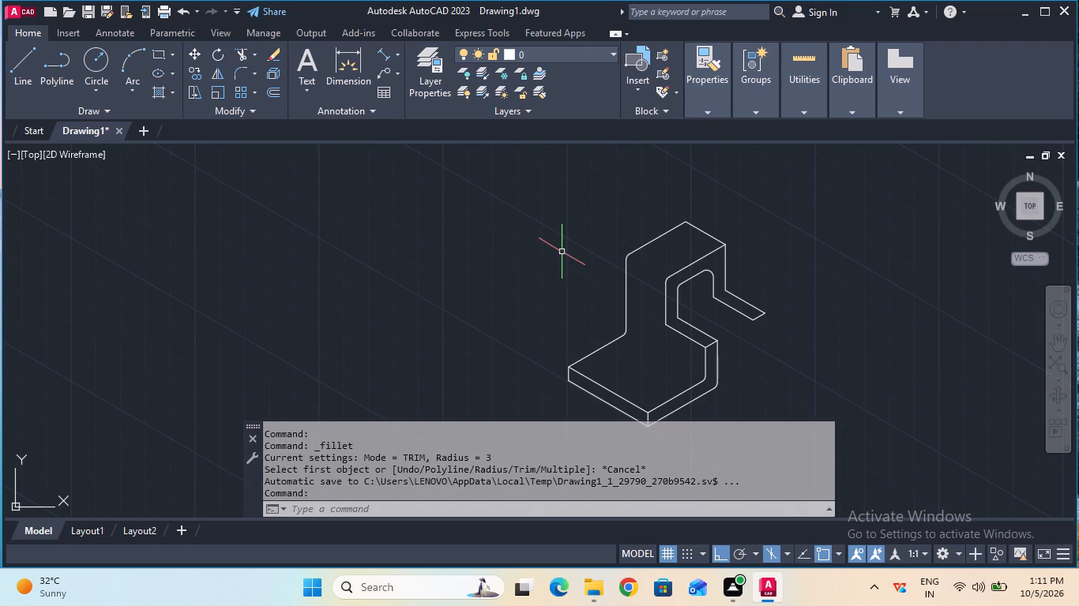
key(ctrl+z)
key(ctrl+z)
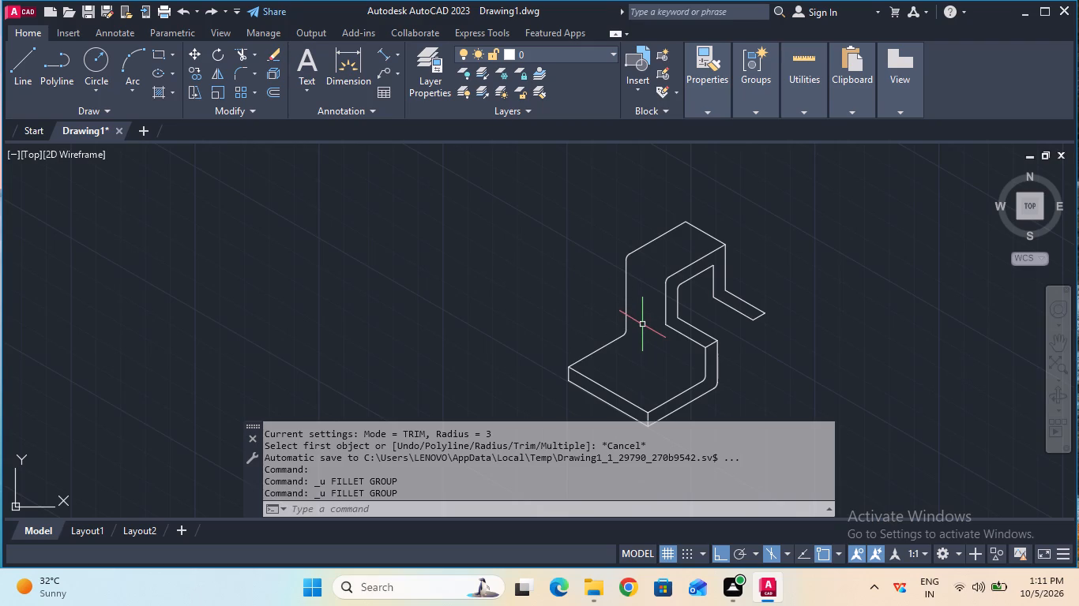
Fillet the front profile's outer lower bend at 3 mm radius, where the upright meets the base's sloping edge.
click(246, 76)
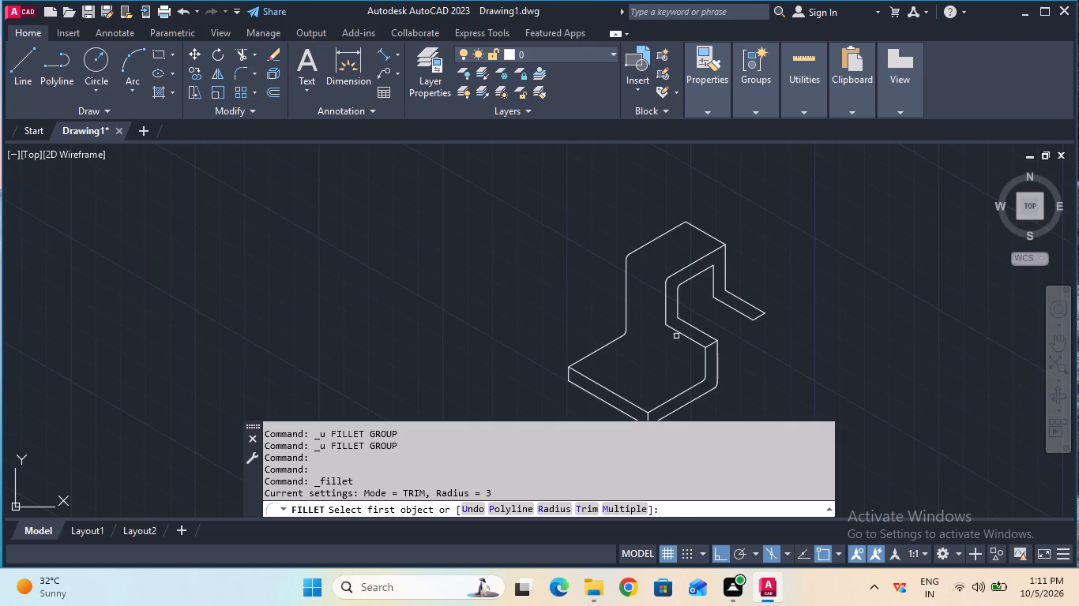
click(677, 332)
click(667, 318)
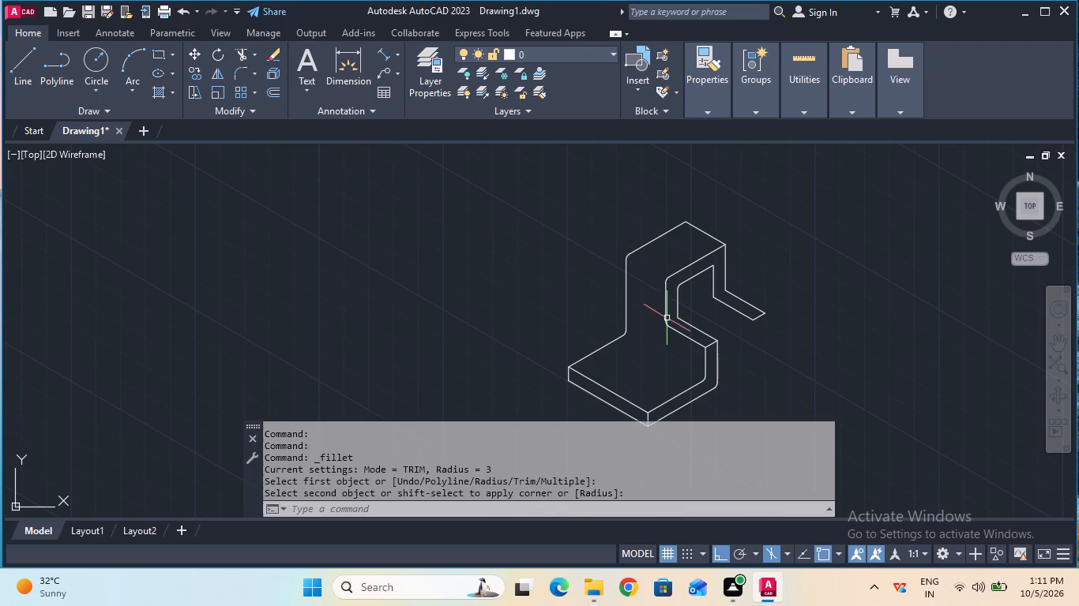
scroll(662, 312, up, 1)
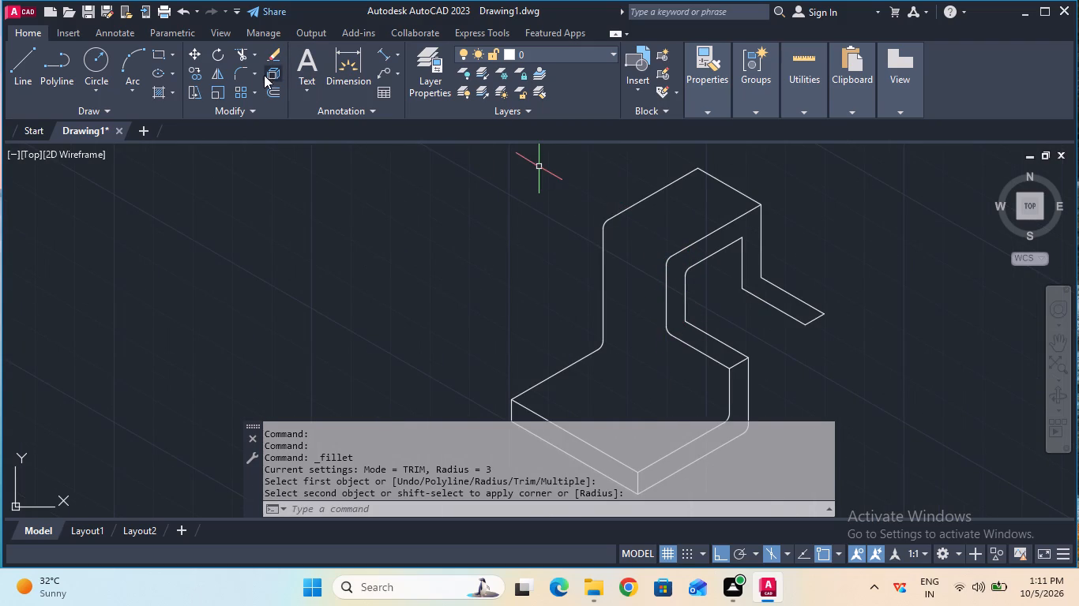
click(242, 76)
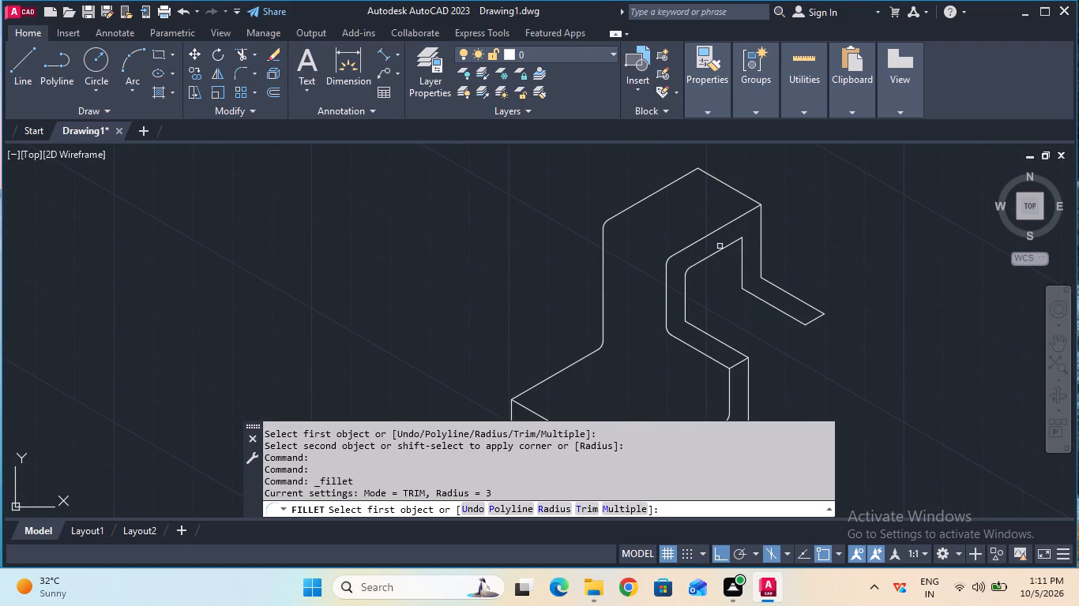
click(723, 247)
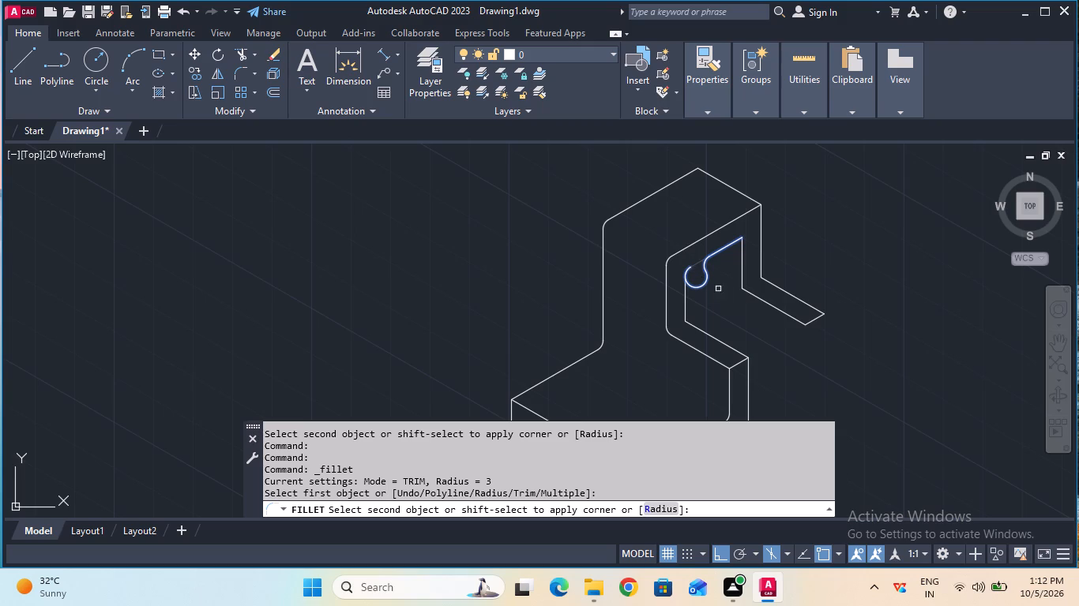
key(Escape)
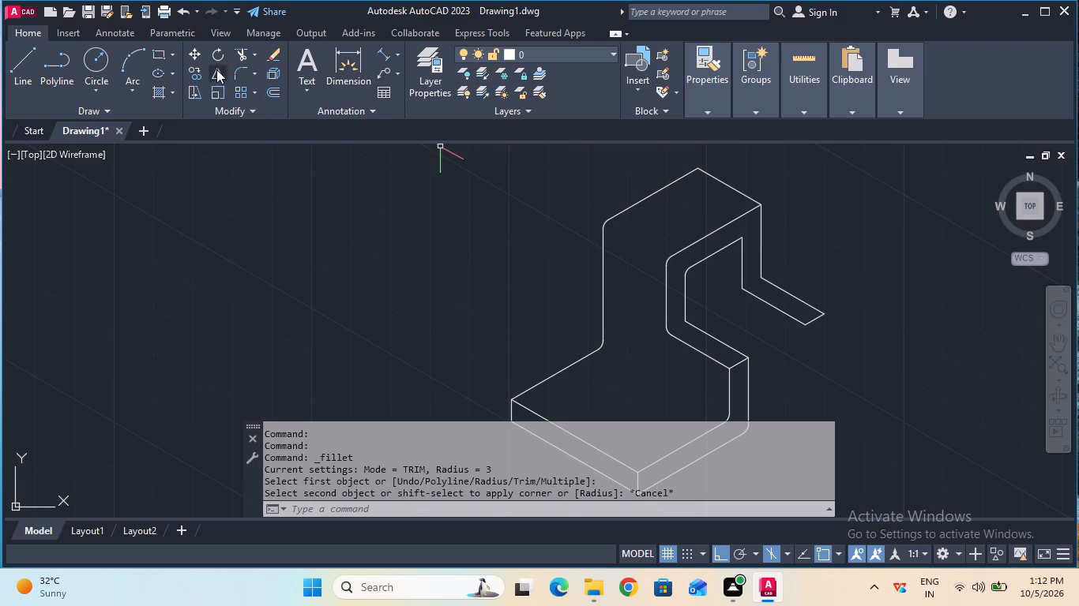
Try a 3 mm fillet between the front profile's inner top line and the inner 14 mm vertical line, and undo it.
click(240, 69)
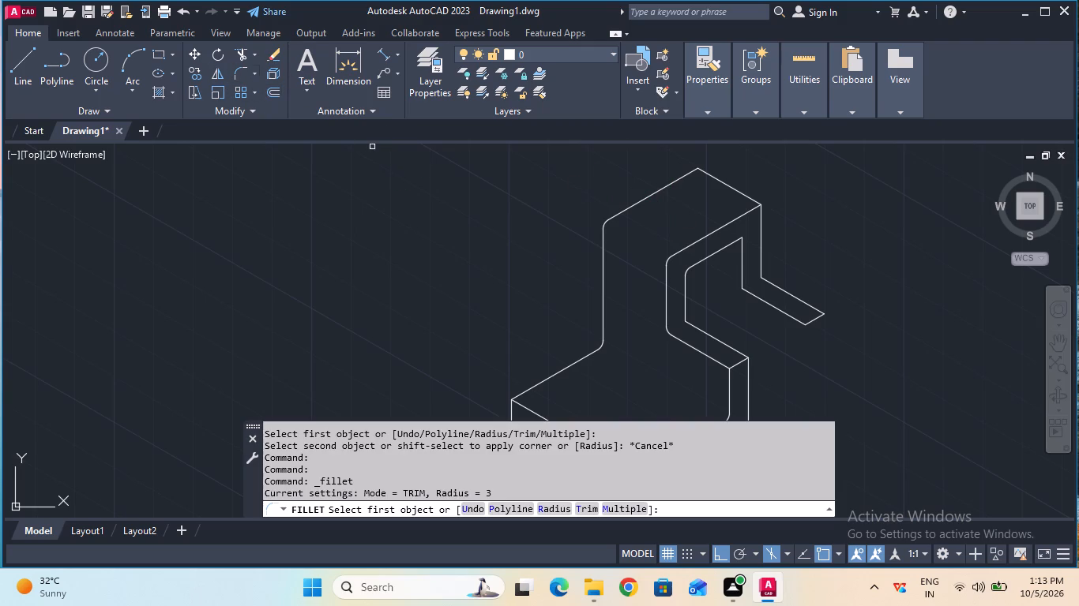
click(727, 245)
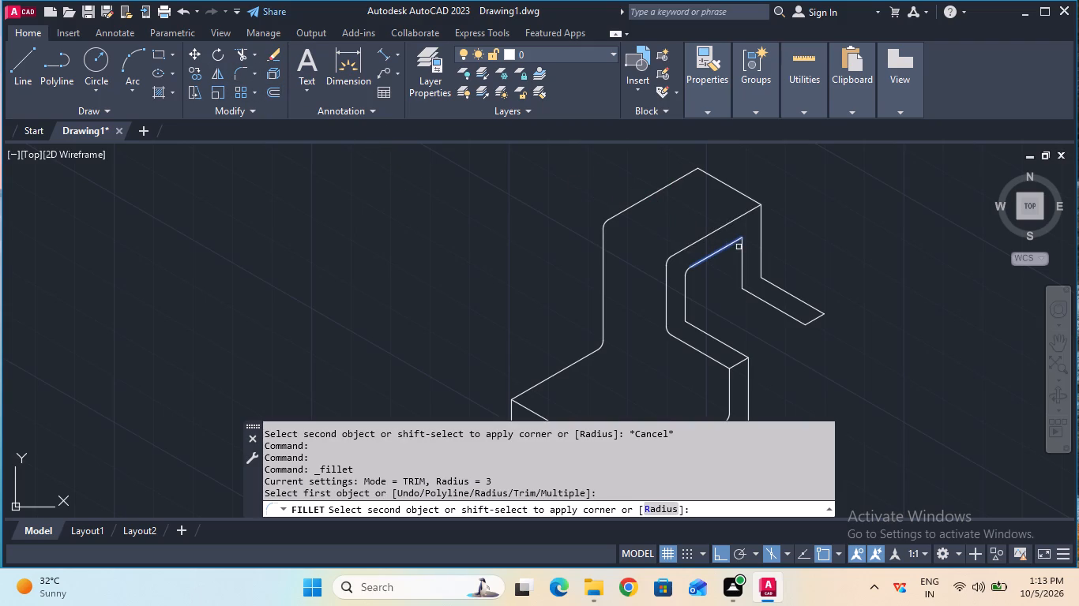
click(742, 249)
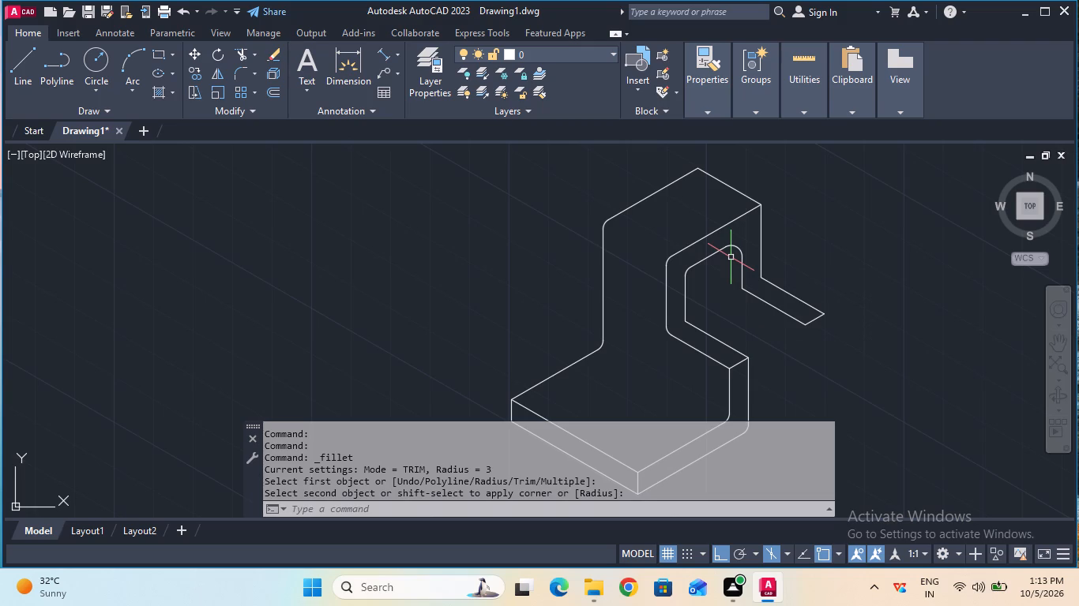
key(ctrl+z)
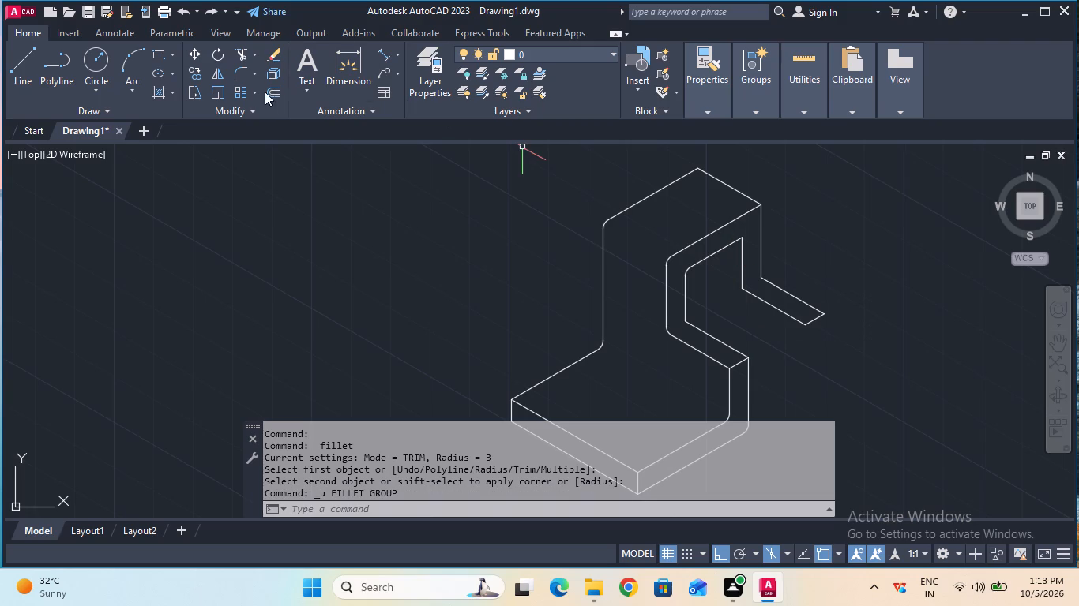
Fillet the corner between the front profile's inner top line and the inner 14 mm vertical line at 1.5 mm radius.
click(240, 69)
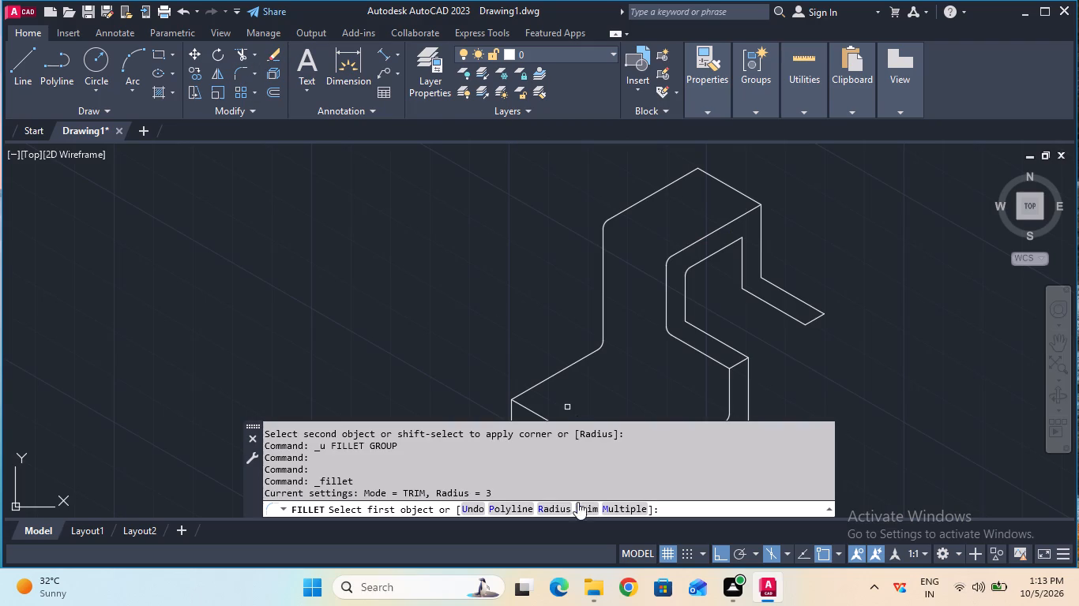
click(567, 505)
text(1.5)
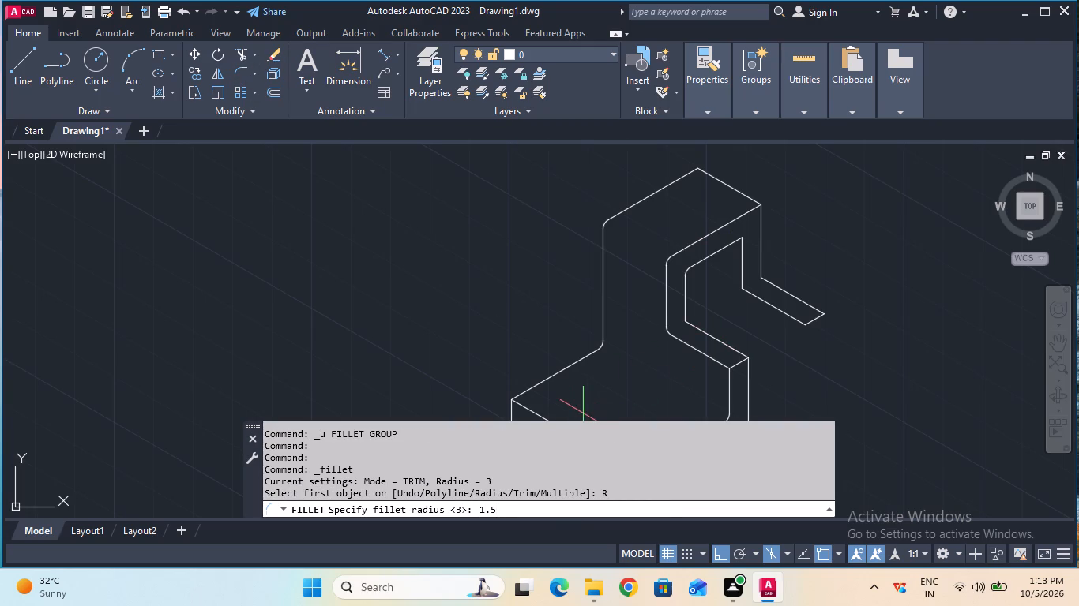
key(Return)
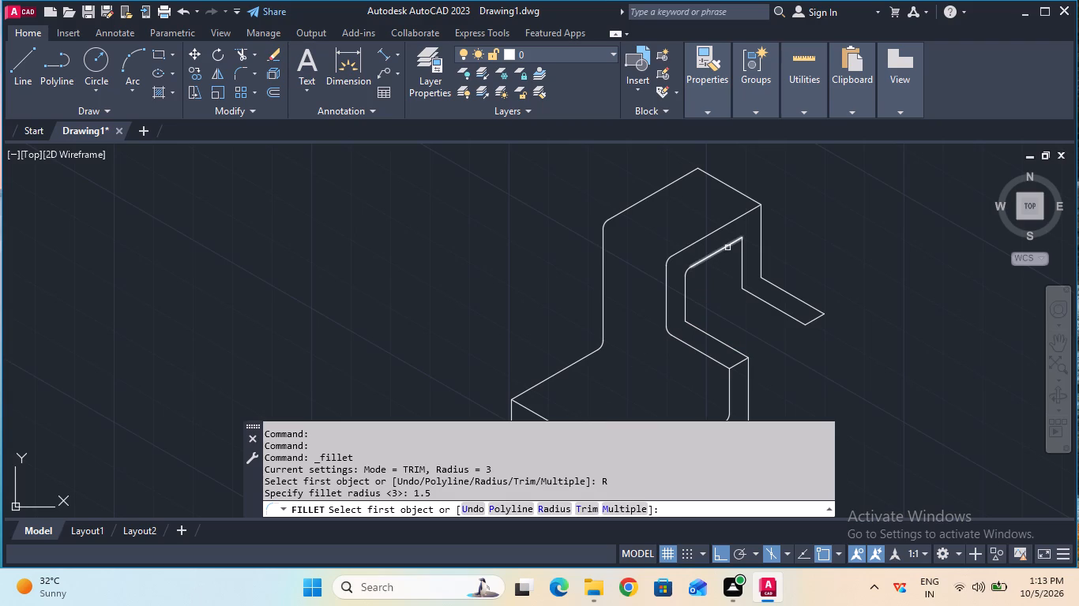
click(728, 244)
click(741, 250)
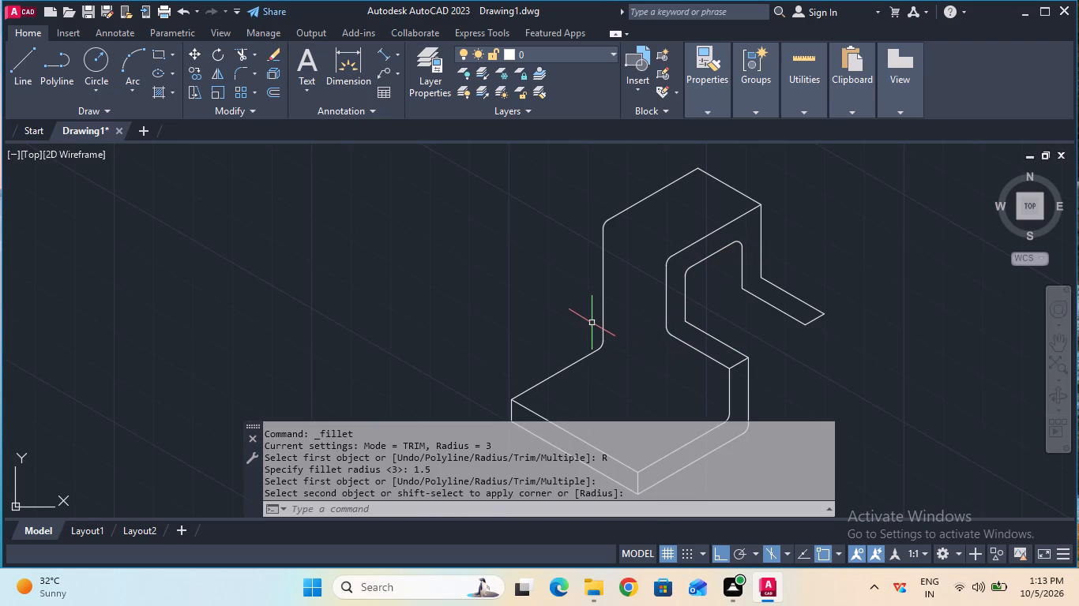
Measure the front profile's wall thickness between its tall uprights and between its short verticals using aligned dimensions, without placing them.
click(380, 52)
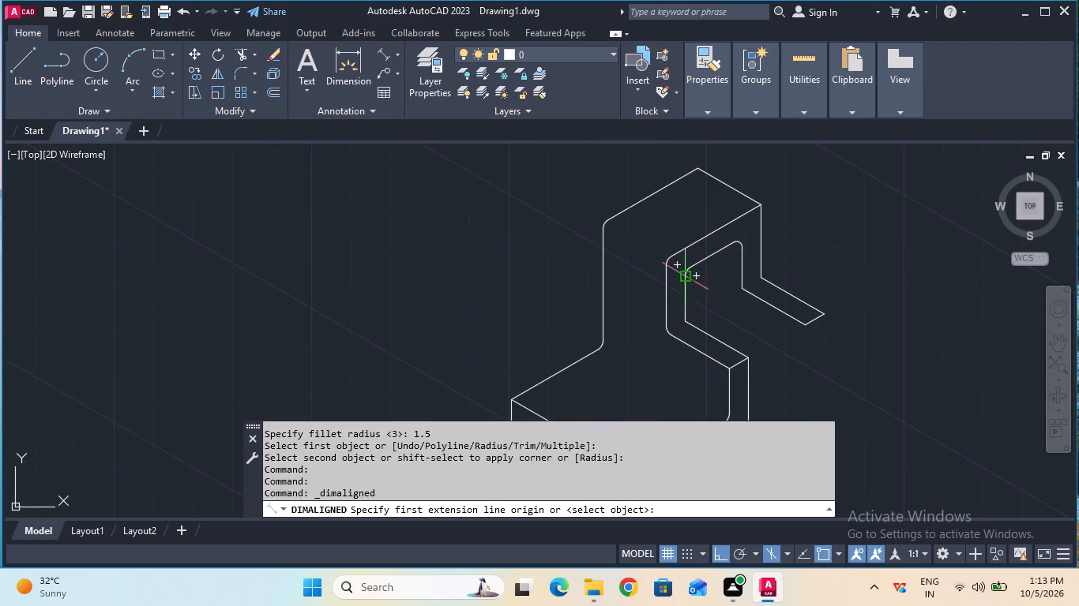
click(684, 275)
click(665, 281)
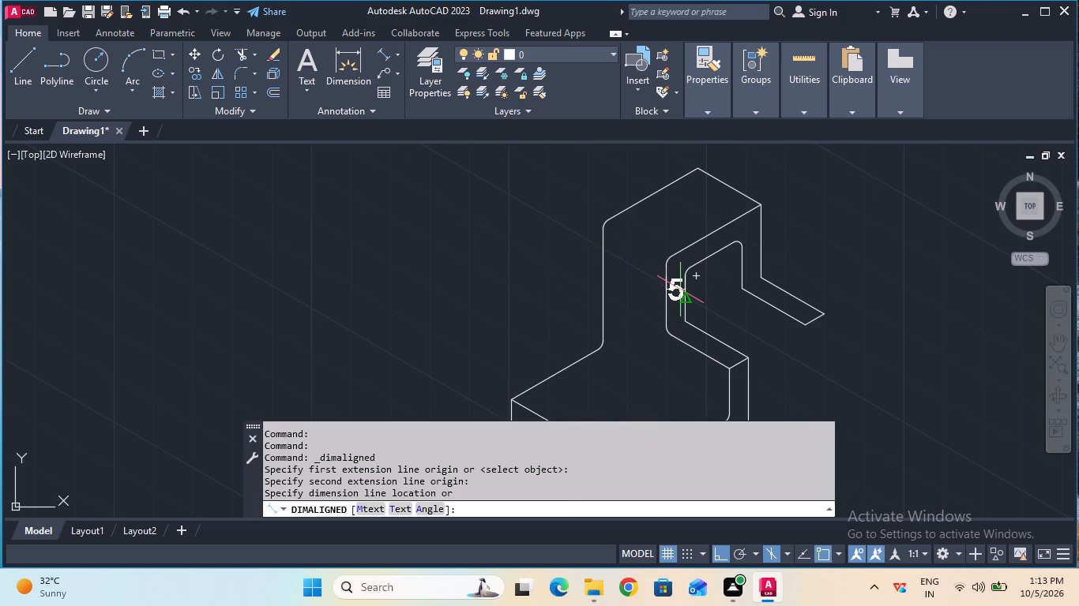
key(Escape)
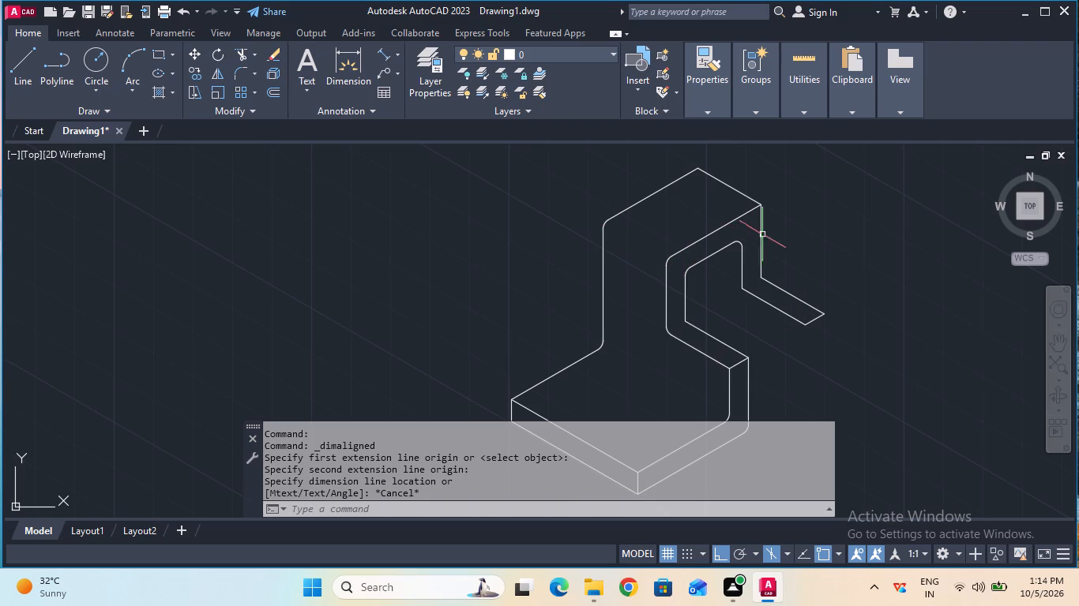
click(380, 58)
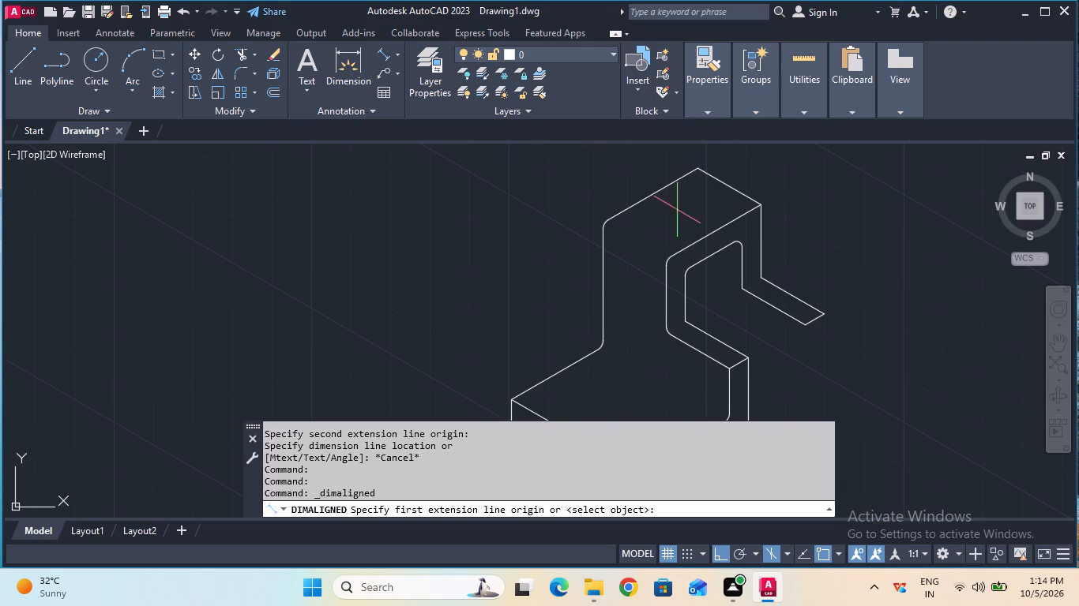
click(745, 248)
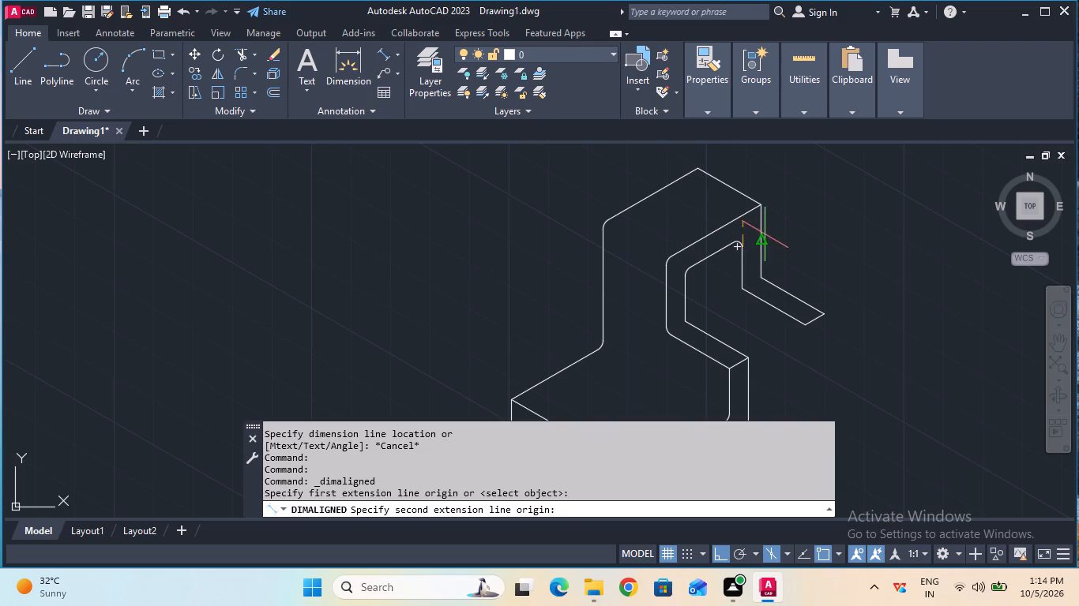
click(760, 237)
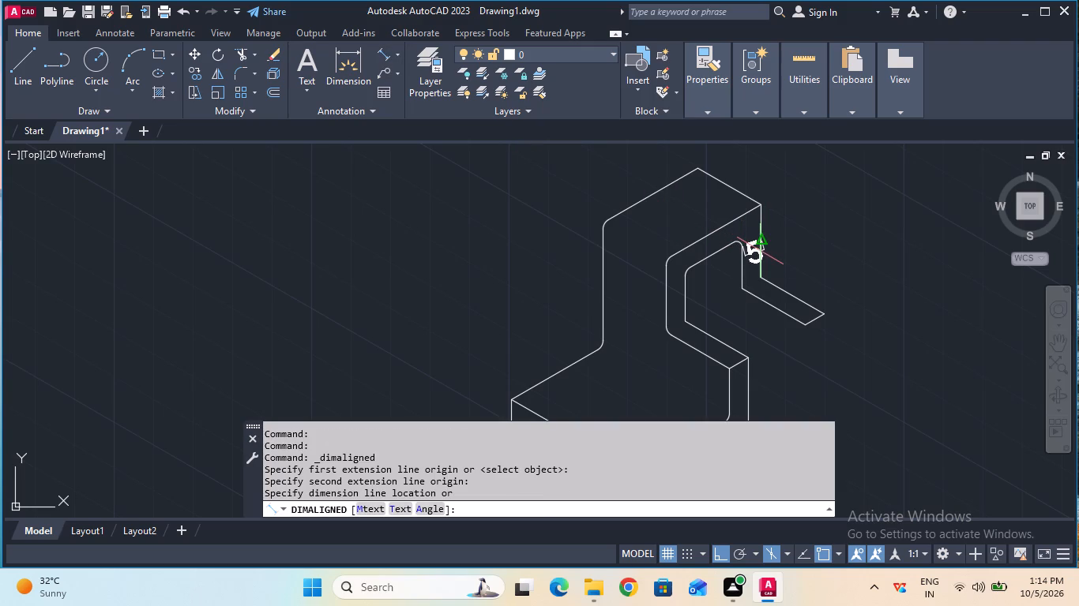
key(Escape)
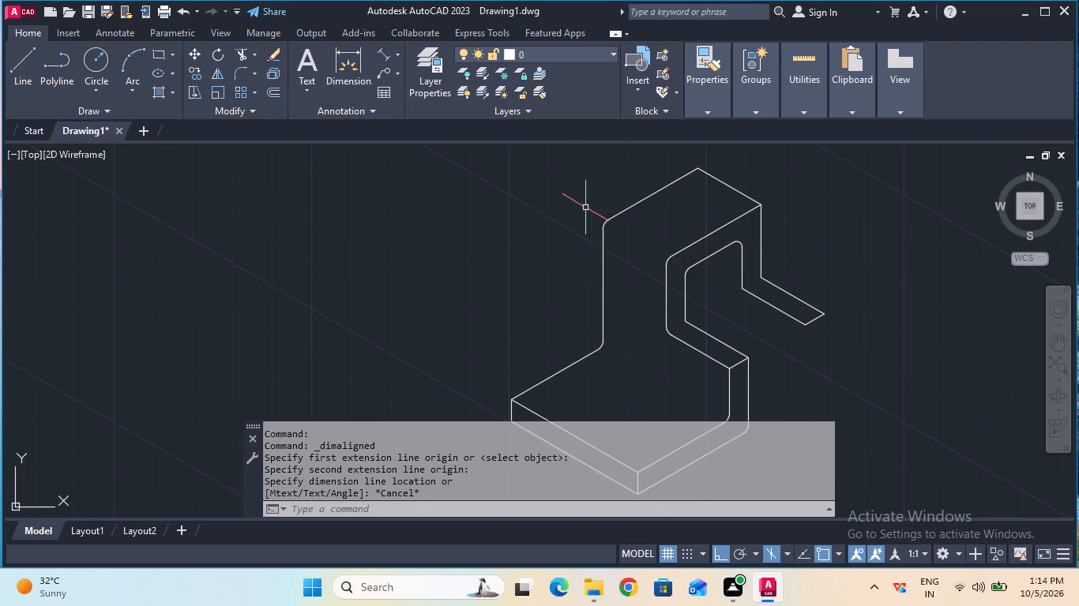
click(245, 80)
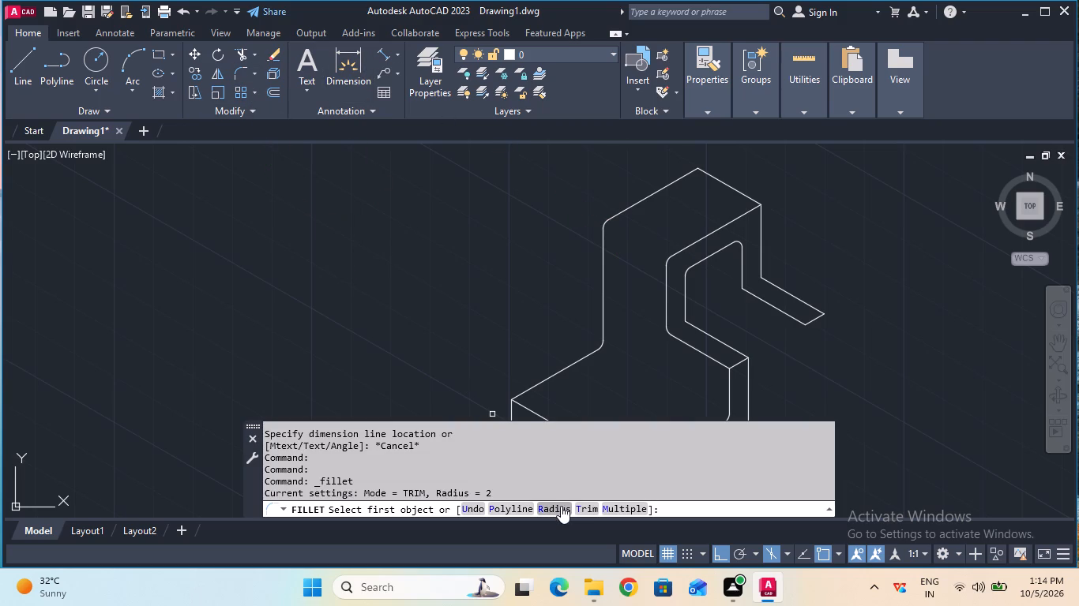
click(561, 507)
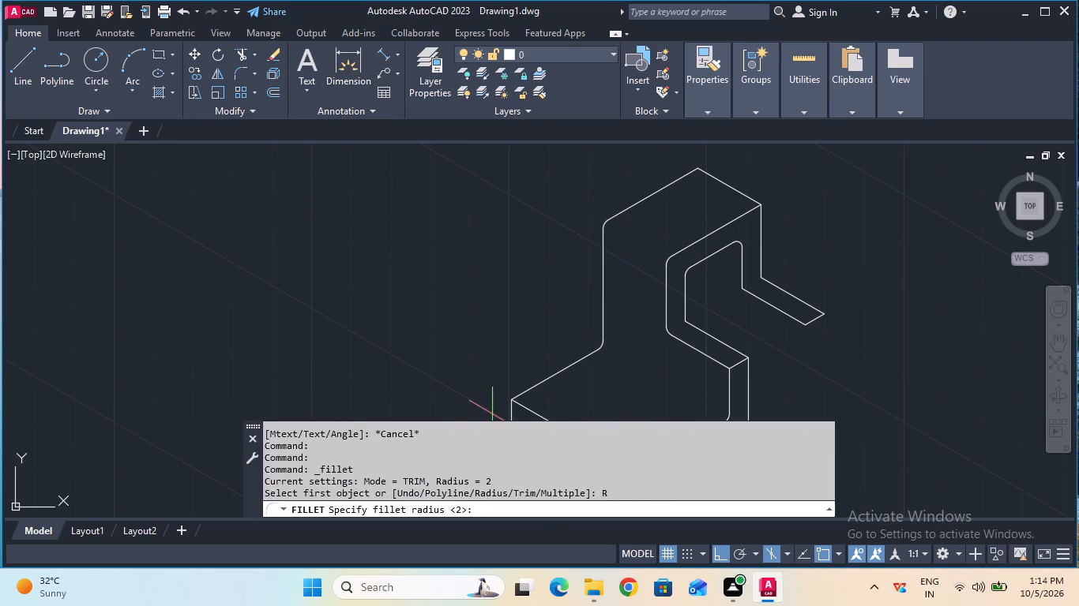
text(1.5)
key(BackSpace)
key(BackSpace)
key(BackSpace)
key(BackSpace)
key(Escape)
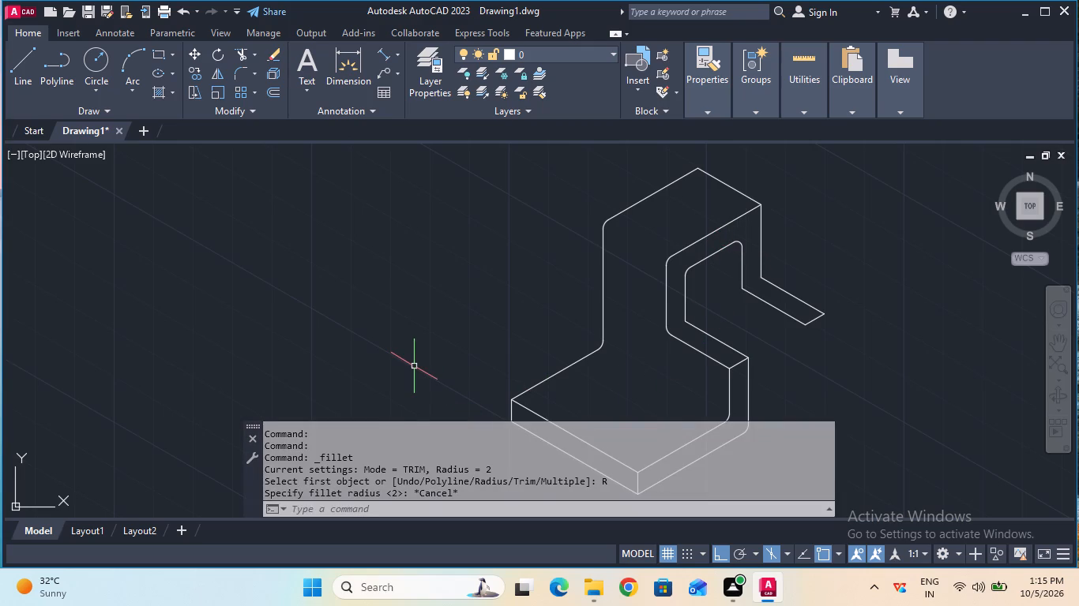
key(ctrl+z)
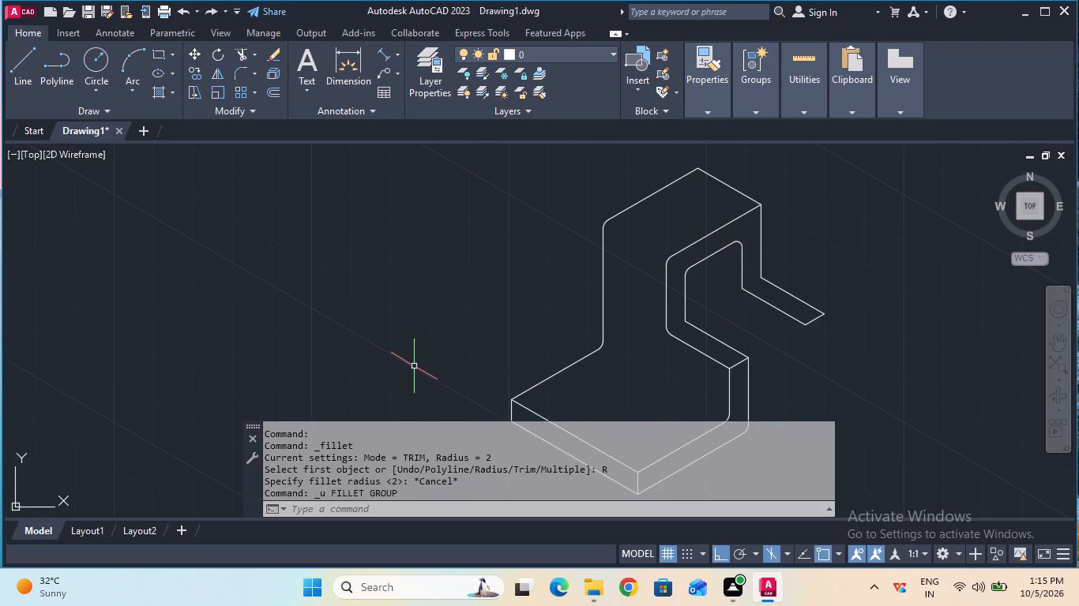
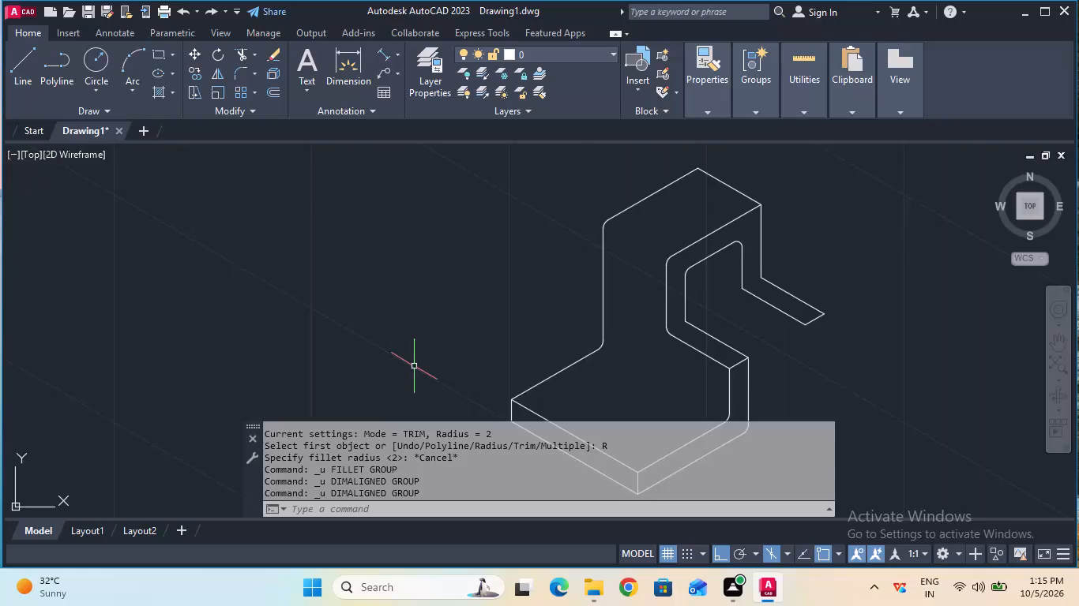
Undo the 1.5 mm fillet between the front profile's inner top line and the inner 14 mm vertical, along with the fillet command preceding it.
key(ctrl+z)
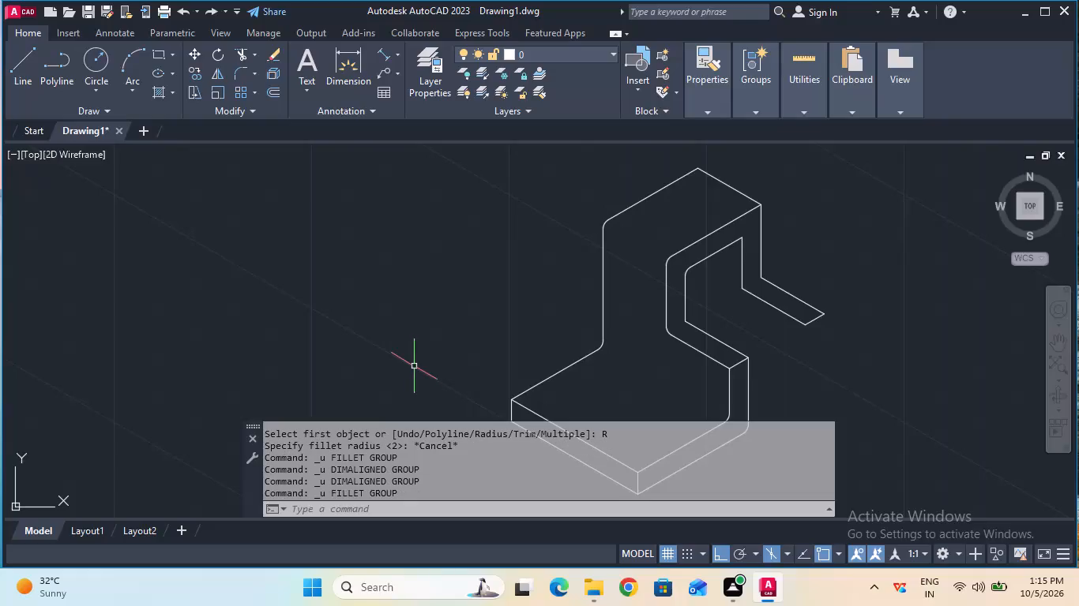
key(Escape)
key(Escape)
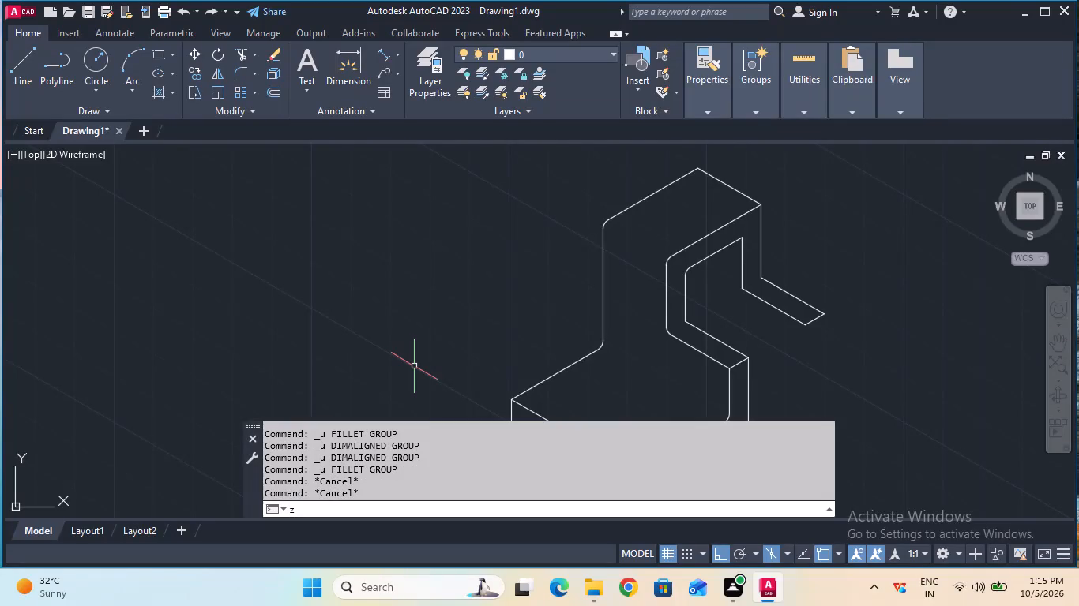
key(ctrl+z)
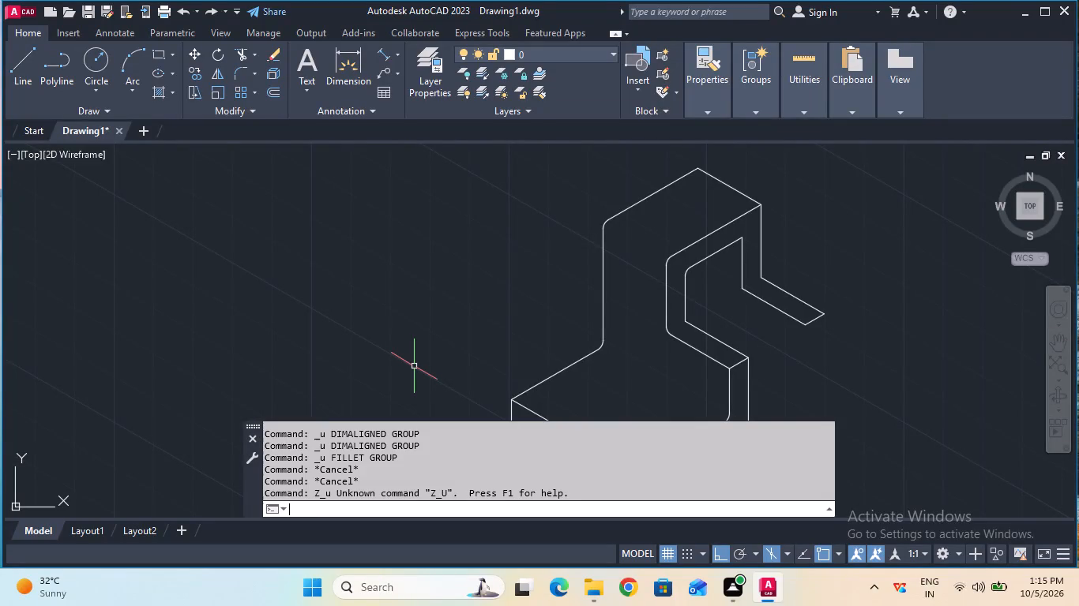
key(ctrl+z)
key(ctrl+z)
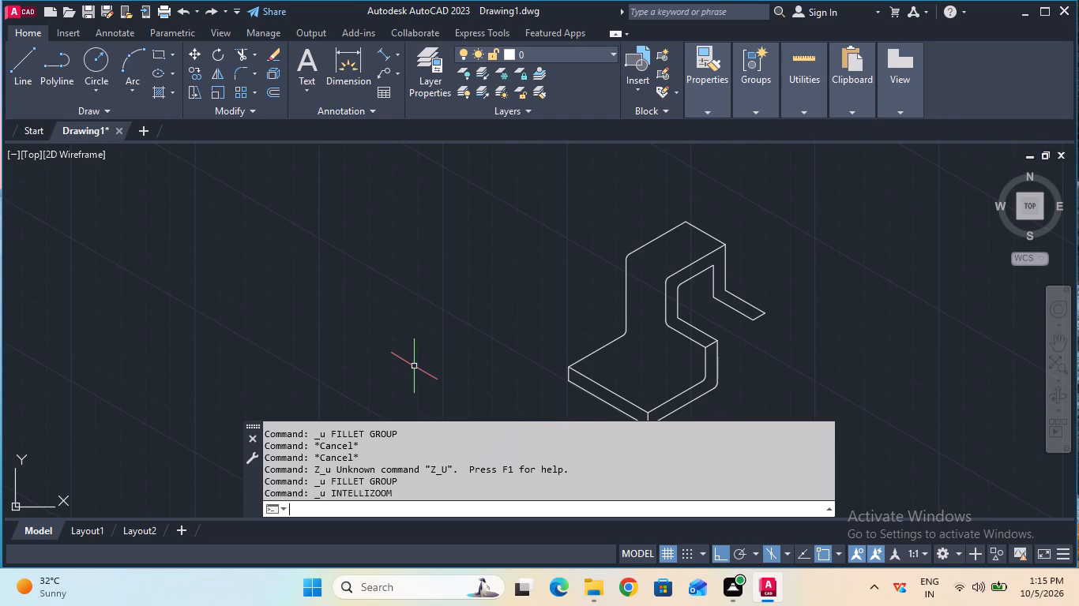
Fillet the corner between the front profile's inner top line and the inner 14 mm vertical line at 3 mm radius.
click(240, 71)
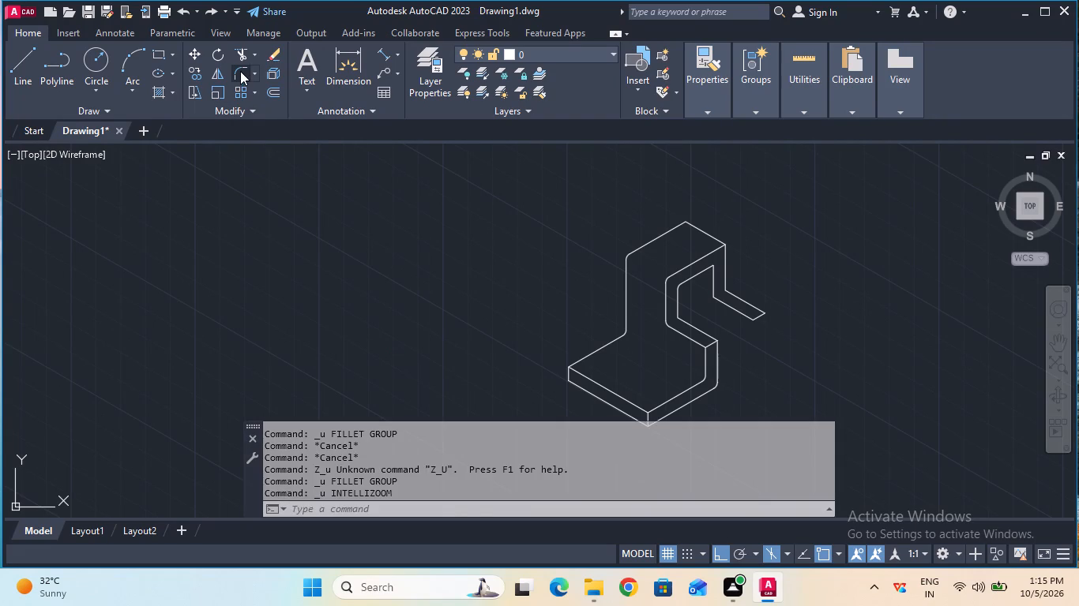
click(543, 511)
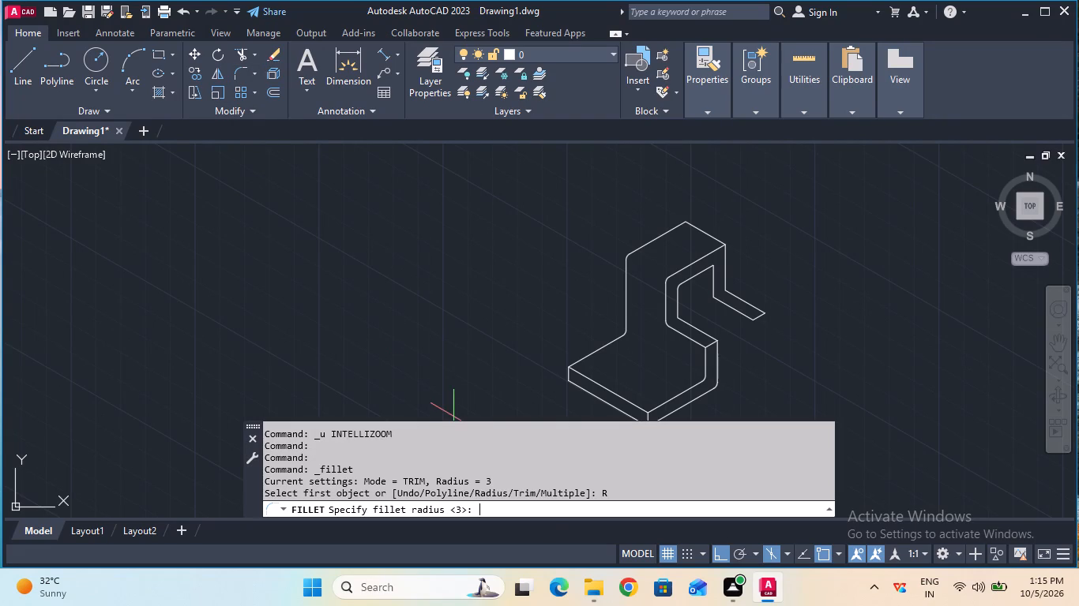
click(539, 499)
key(3)
key(Return)
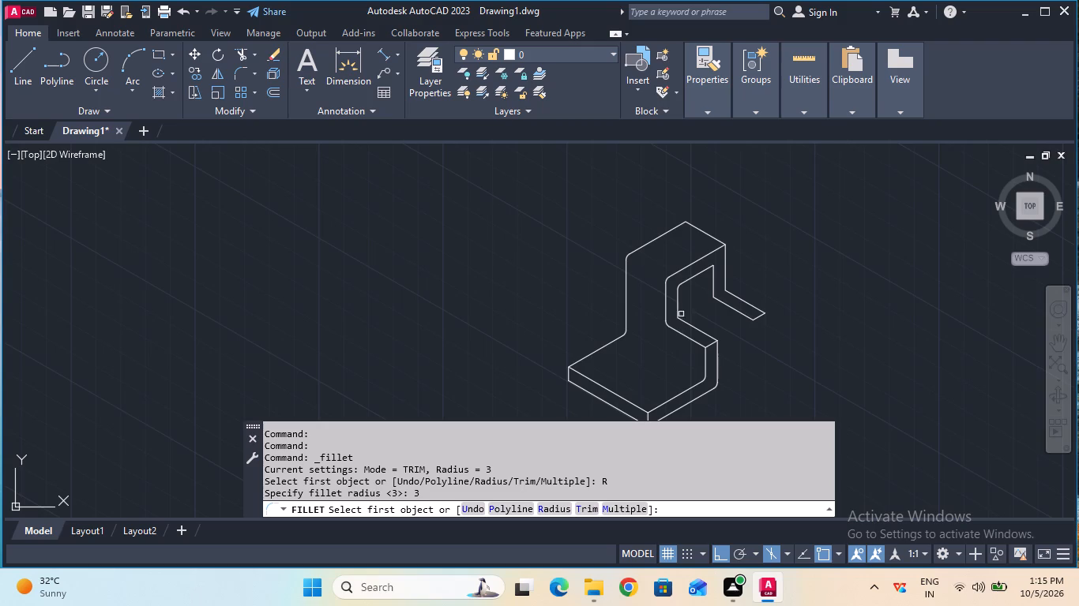
click(705, 268)
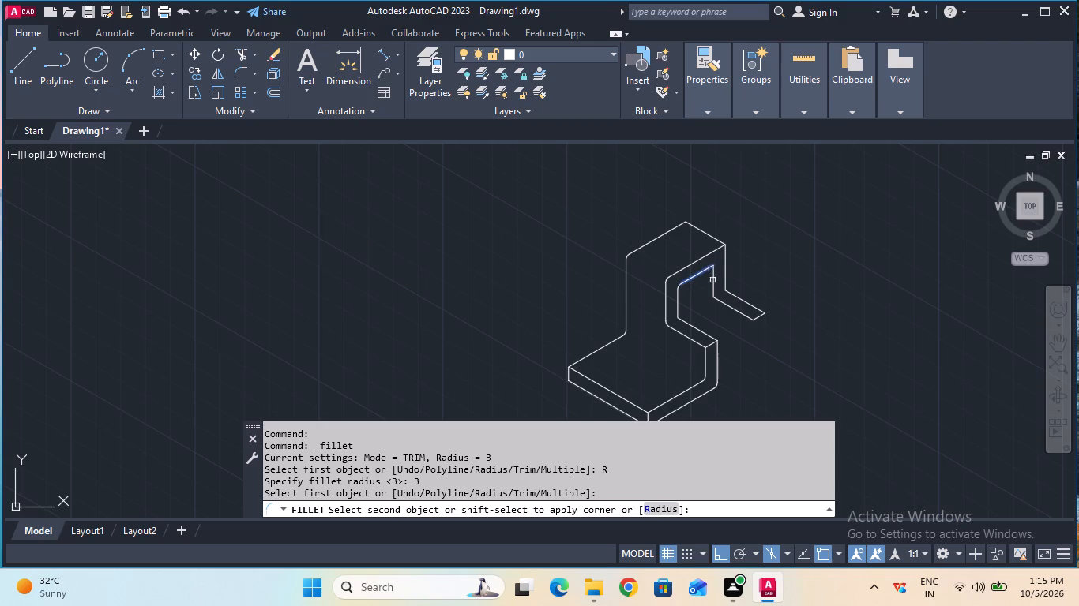
click(715, 279)
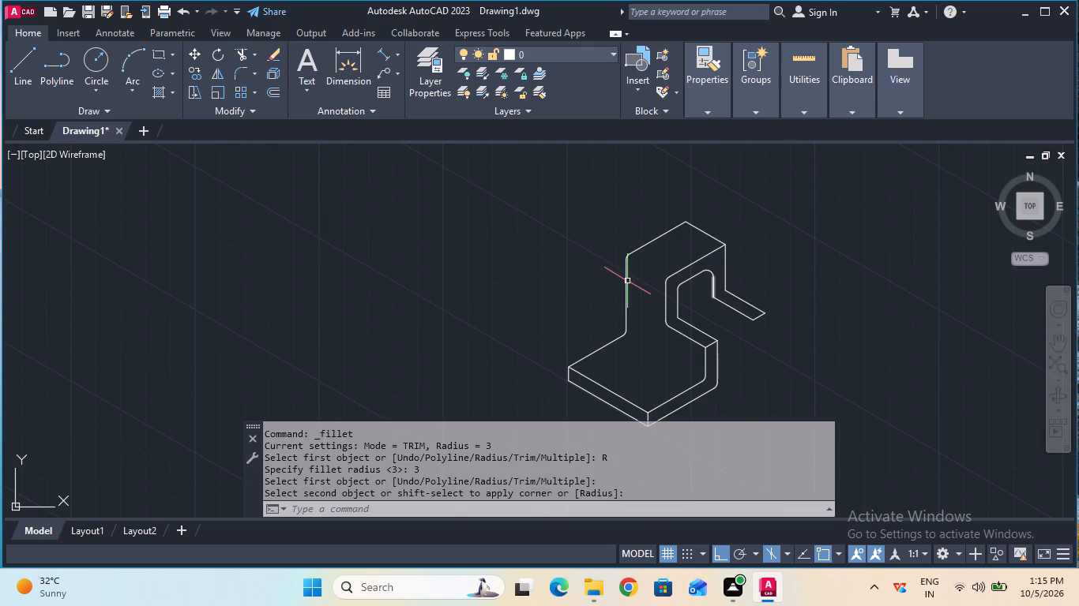
key(Escape)
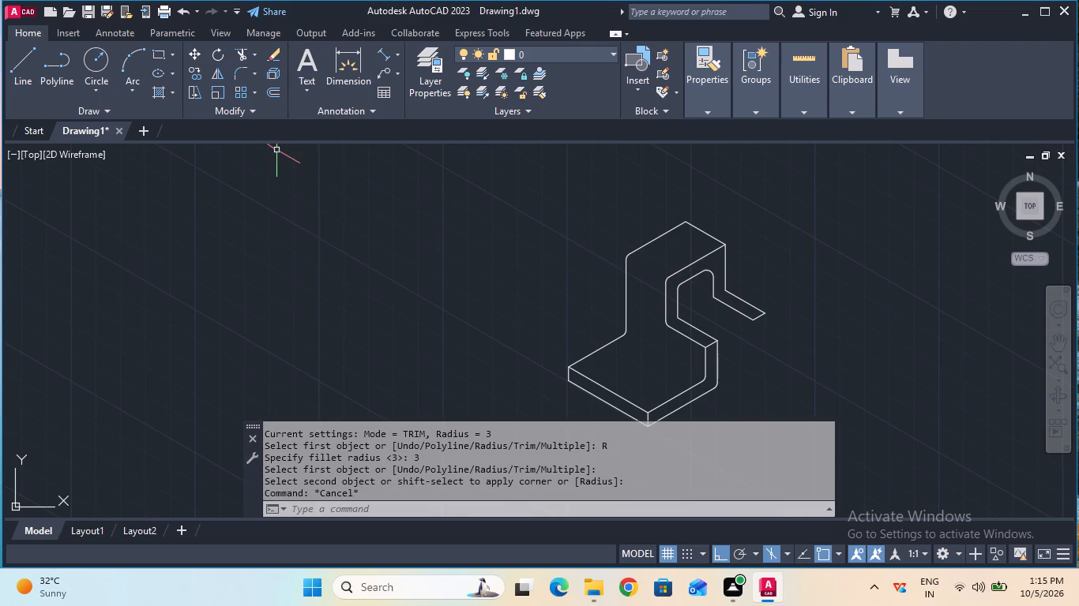
Fillet the inner lower bend at 3 mm radius, where the inner tall vertical meets the line sloping down to the base's end.
click(236, 81)
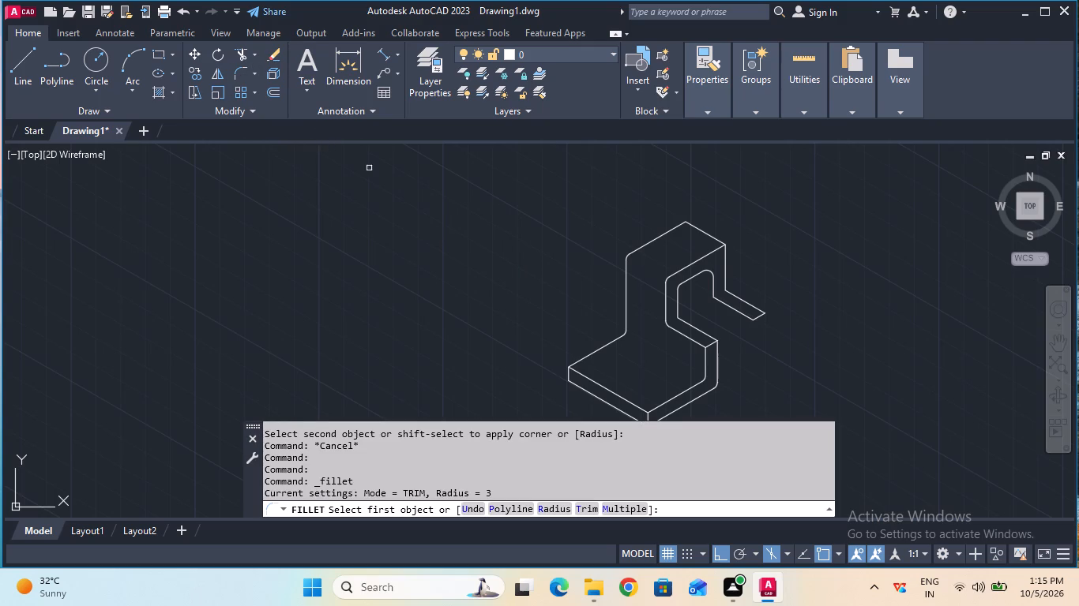
click(691, 321)
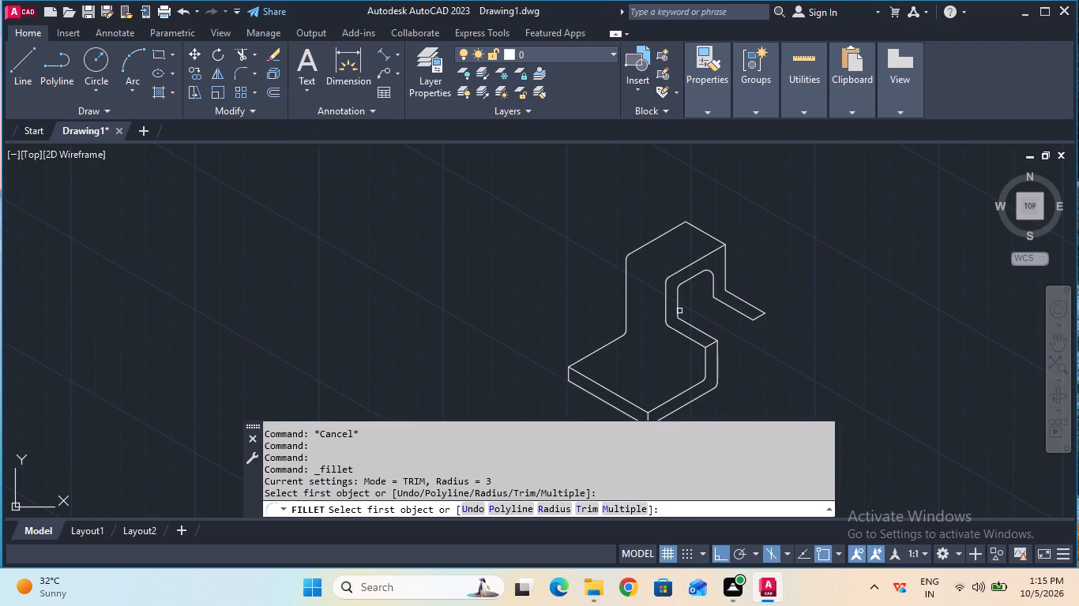
click(677, 311)
click(683, 317)
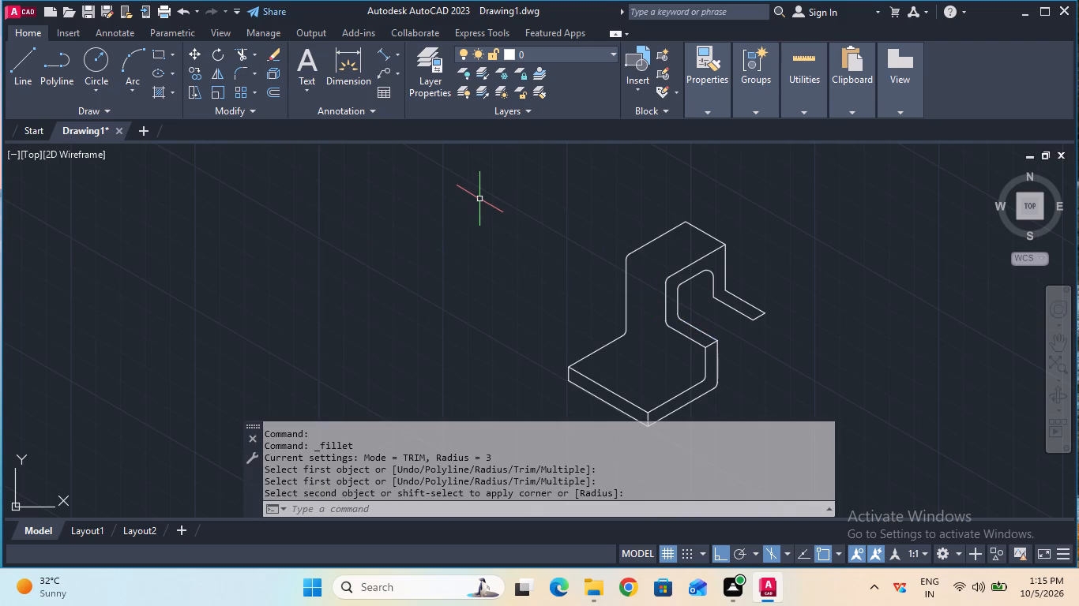
Fillet the inner and outer bends at 3 mm radius, where the short verticals meet the upper flange's two sloping edges.
click(246, 75)
click(720, 299)
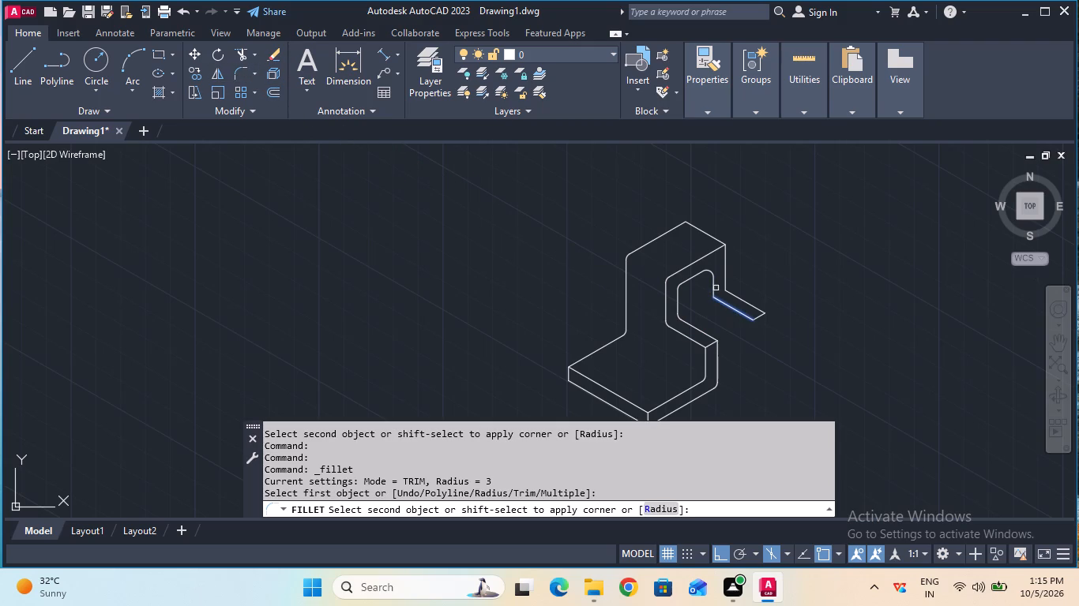
click(712, 289)
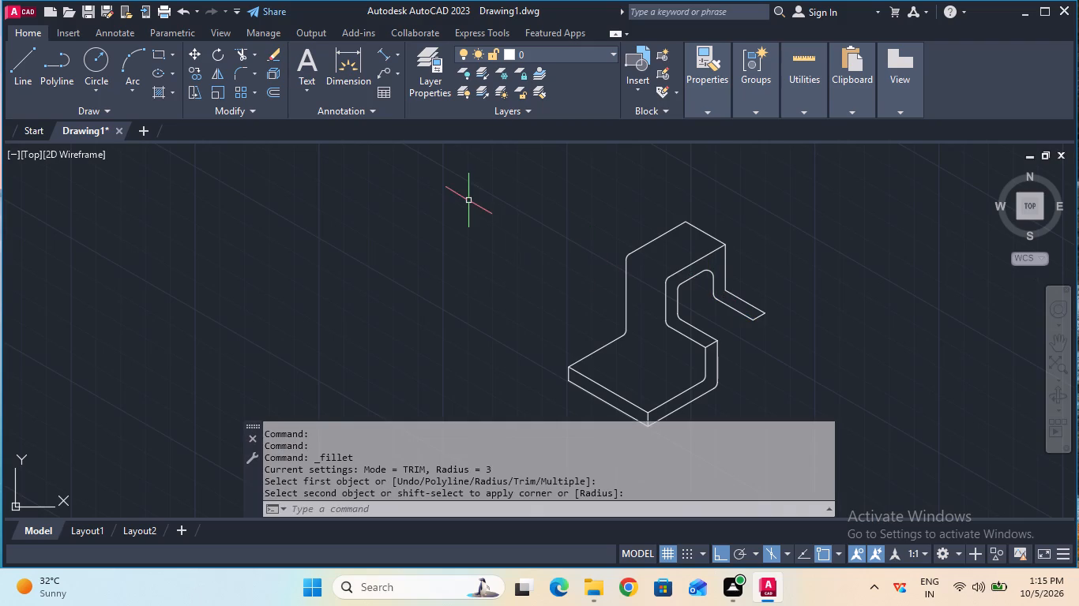
click(237, 69)
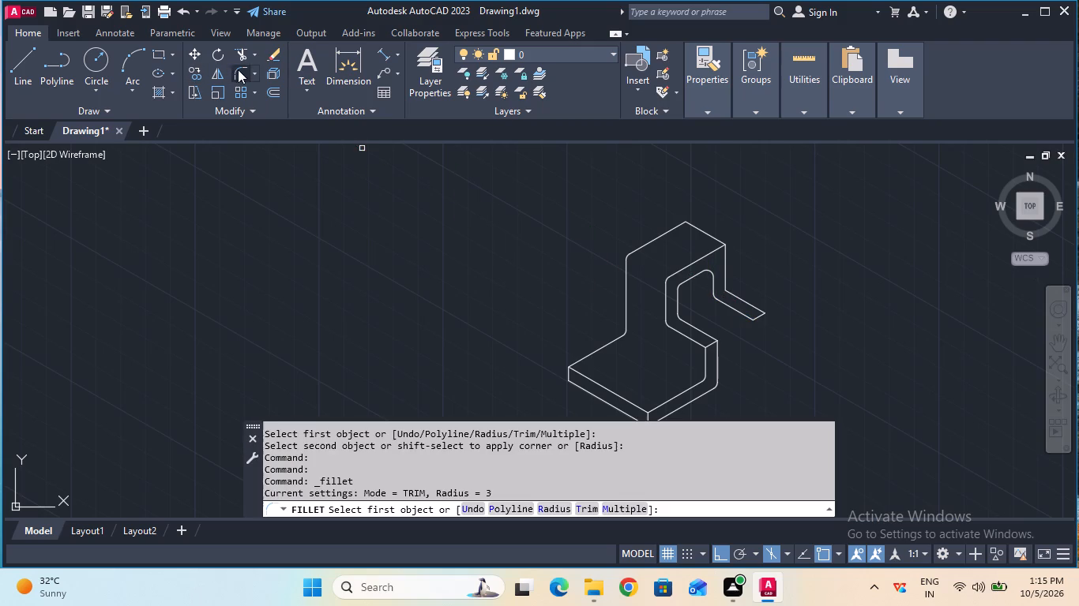
click(728, 289)
click(727, 286)
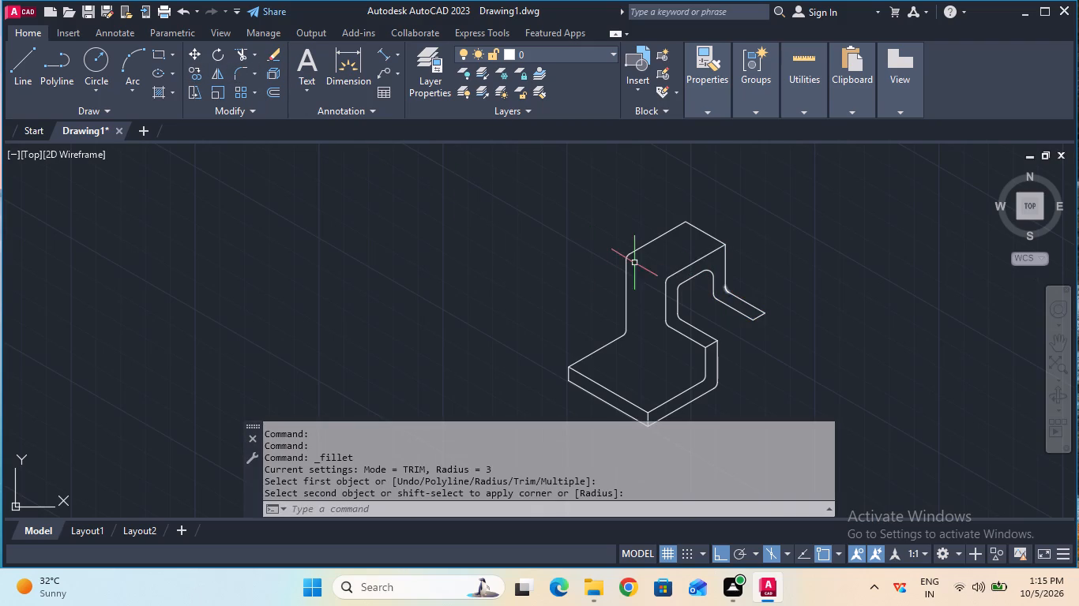
key(Escape)
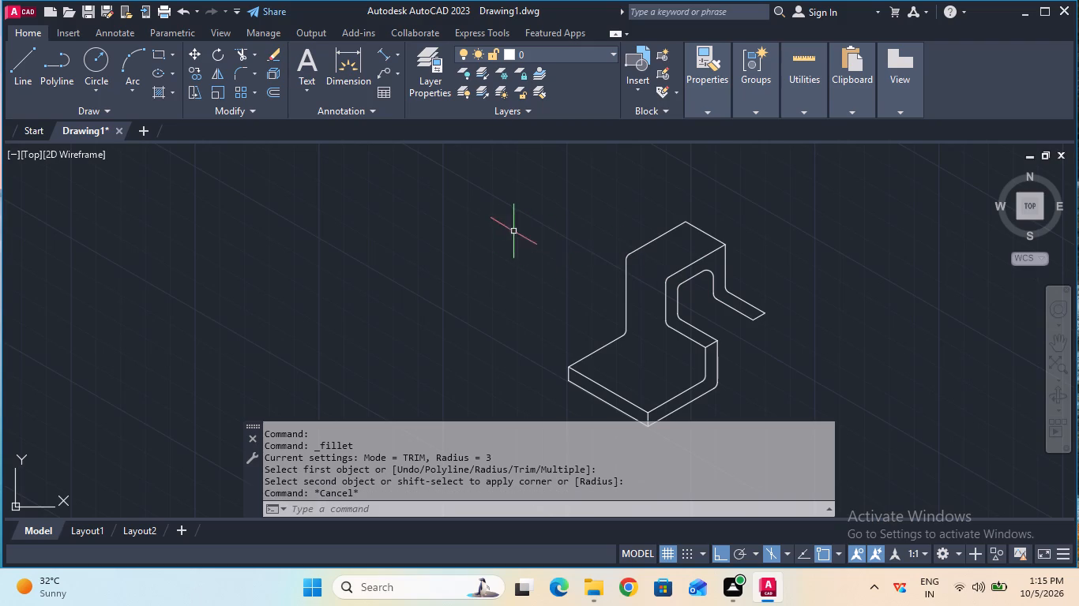
From the upper flange end's lower corner, draw a line 20 mm straight down, continuing 35 mm up along the 30° isometric axis.
double_click(20, 77)
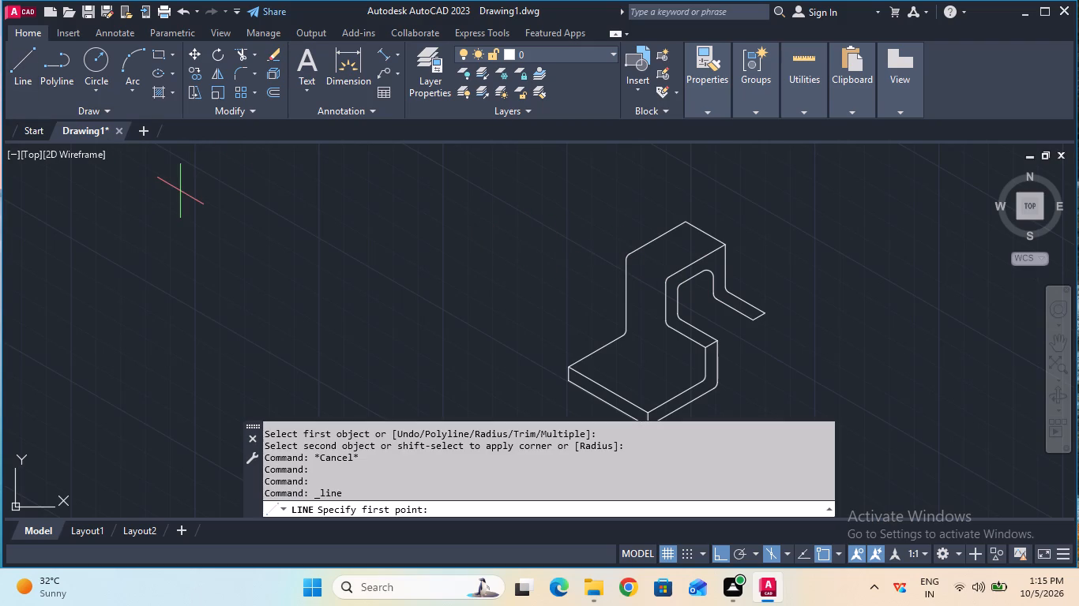
click(748, 323)
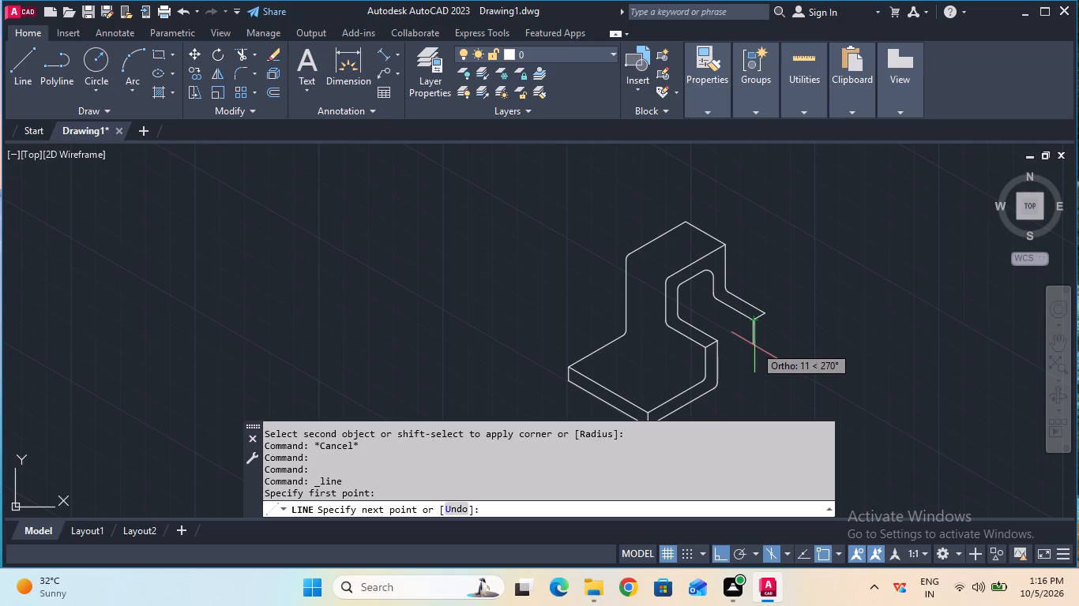
key(2)
key(0)
key(Return)
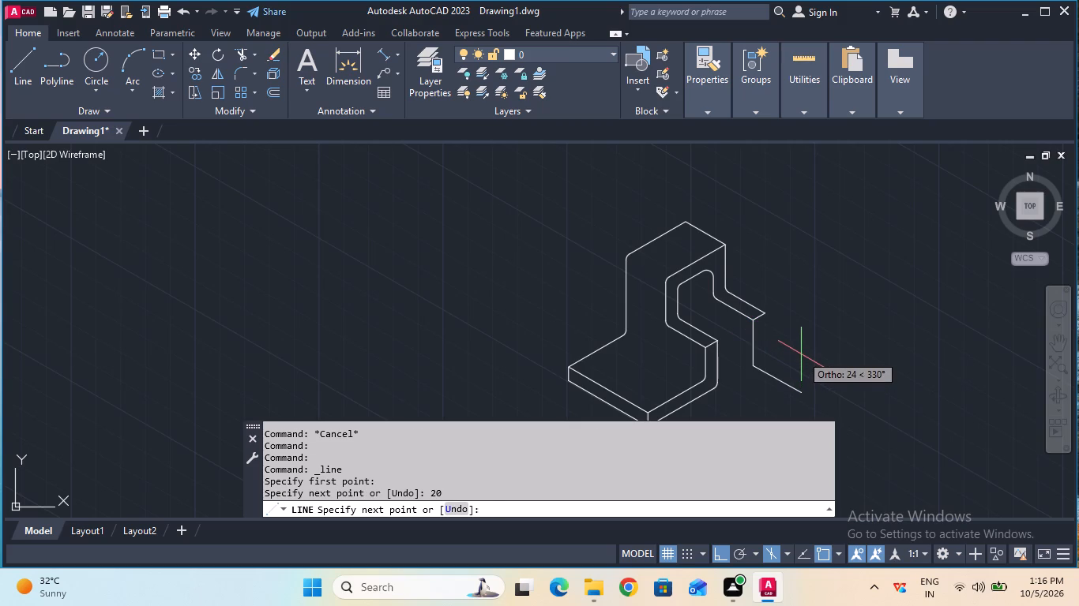
key(F5)
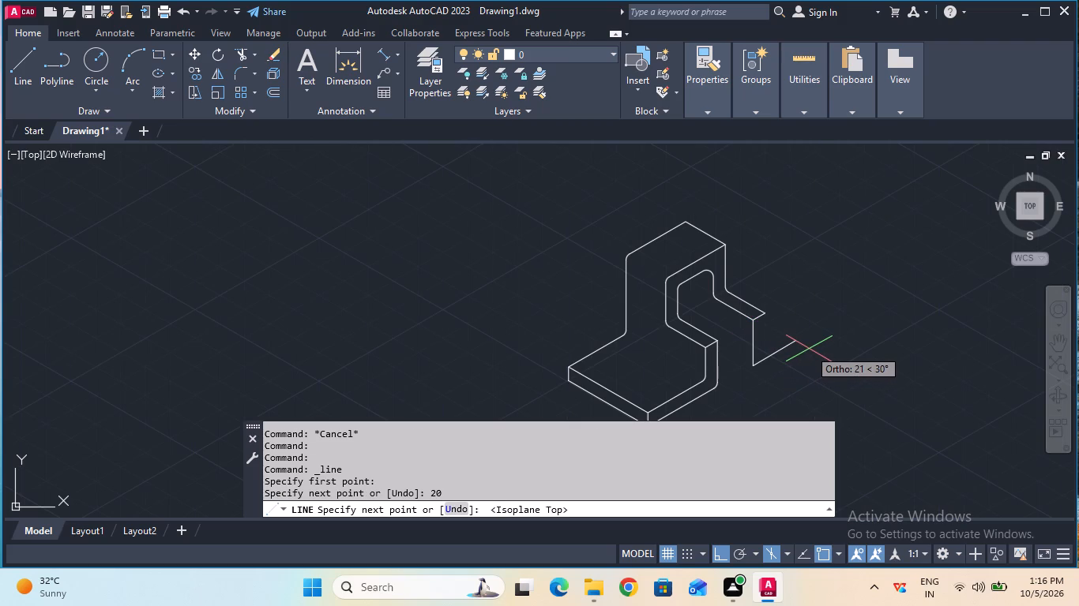
text(35)
key(Return)
key(Escape)
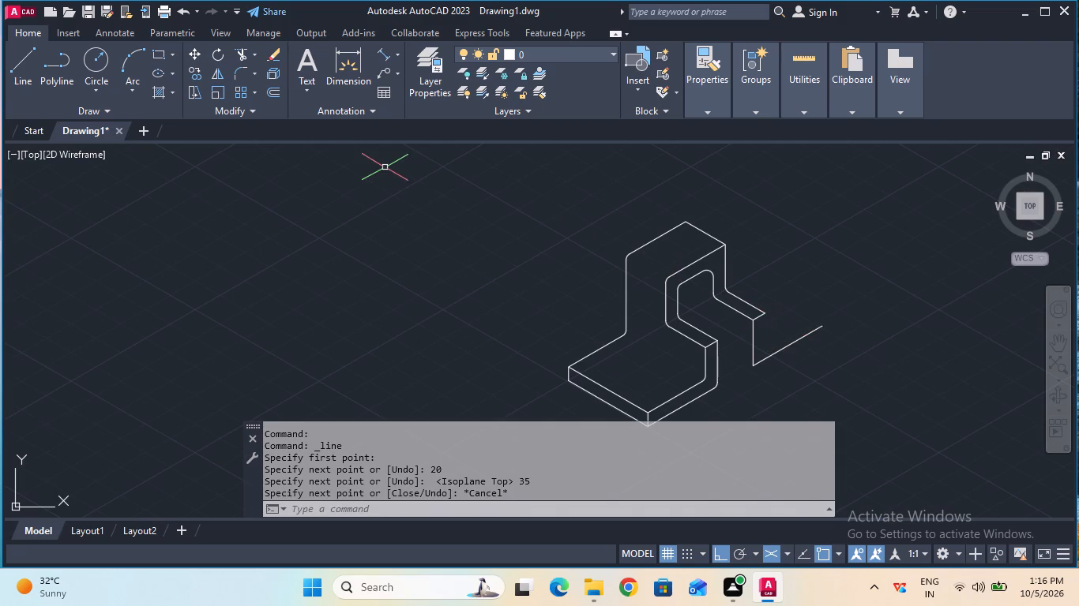
Draw a 6 mm vertical line upward from the far end of the 35 mm line.
click(18, 53)
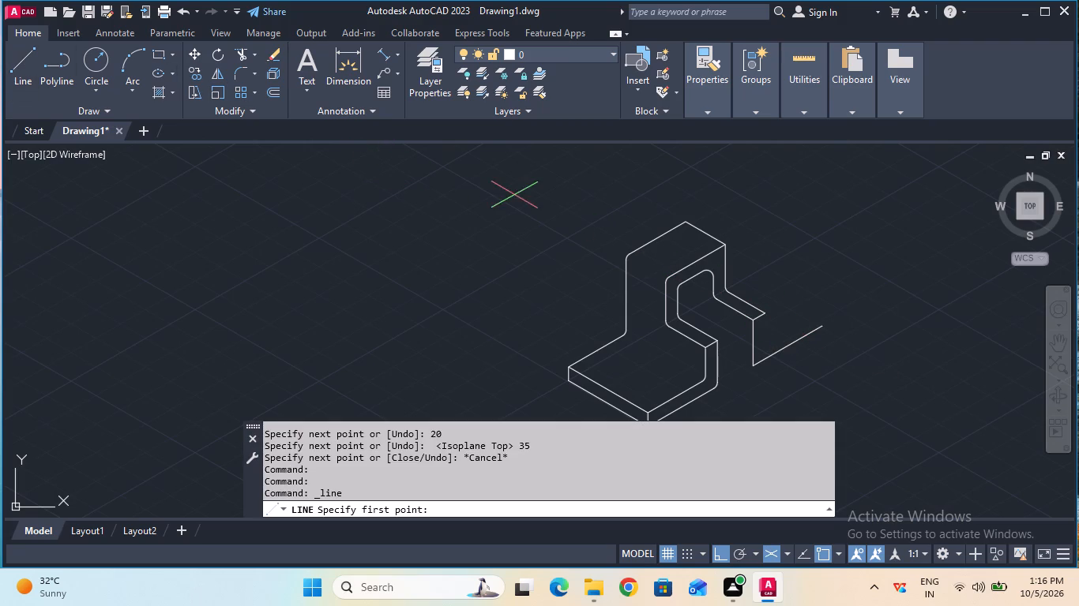
click(822, 327)
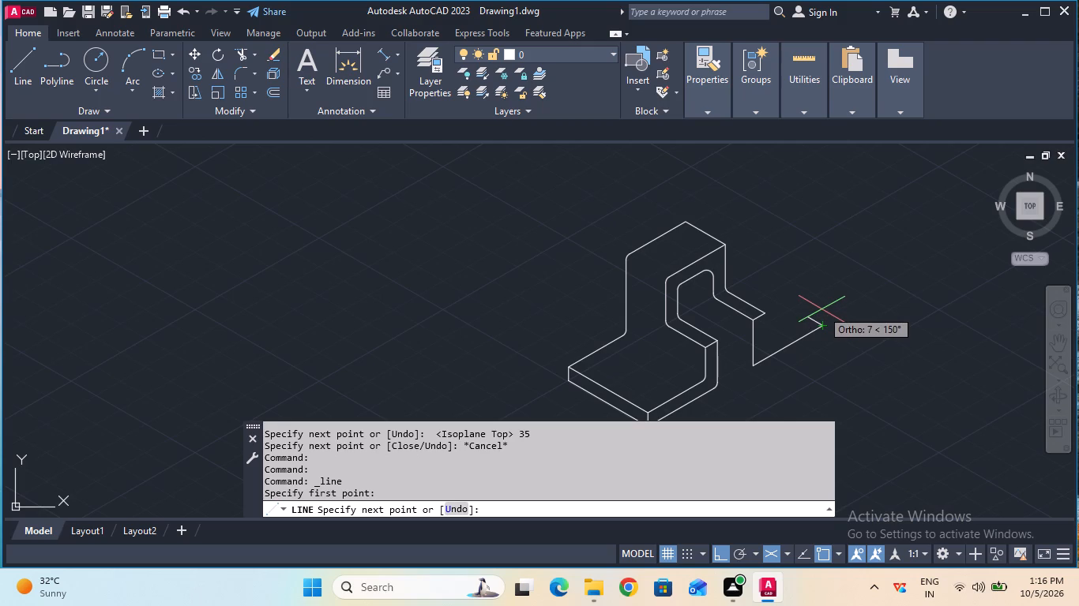
key(F5)
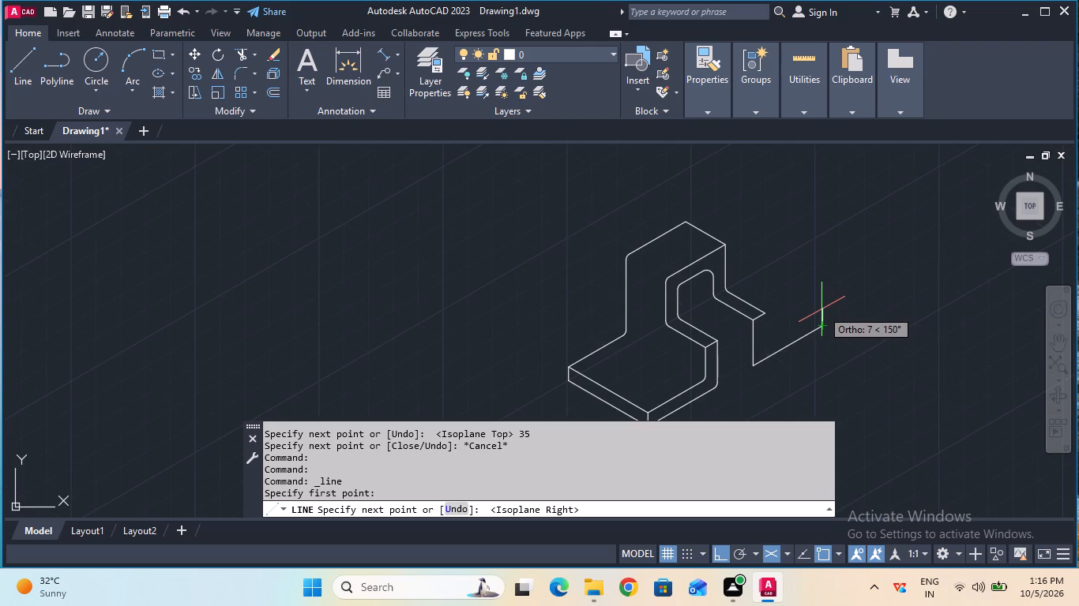
key(6)
key(Return)
key(Escape)
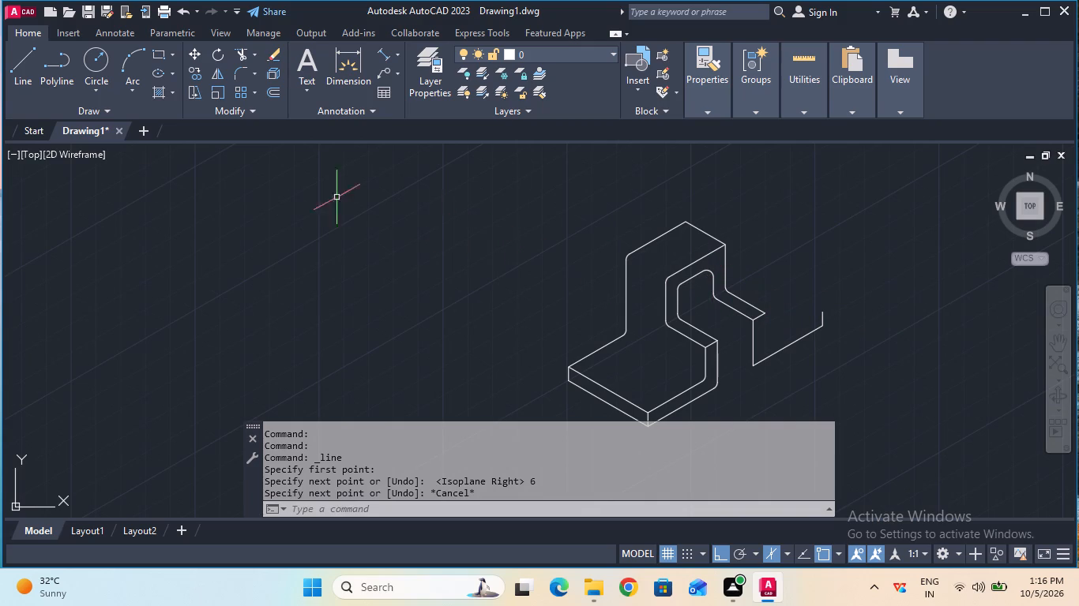
Draw a 29 mm line from the top of the 6 mm vertical, running back parallel to the 35 mm line.
click(26, 92)
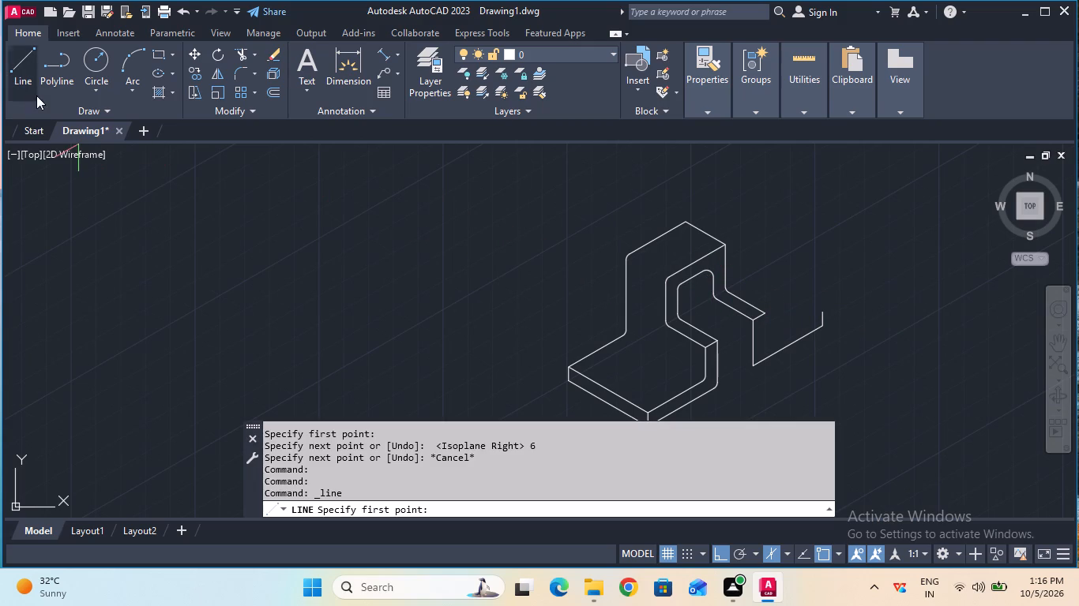
click(821, 311)
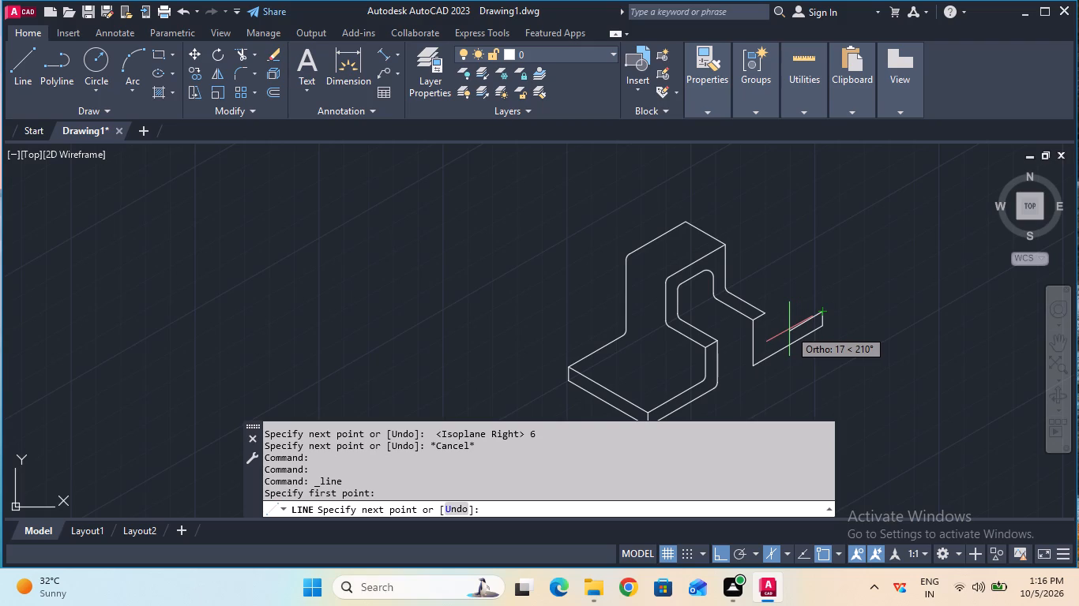
text(29)
key(Return)
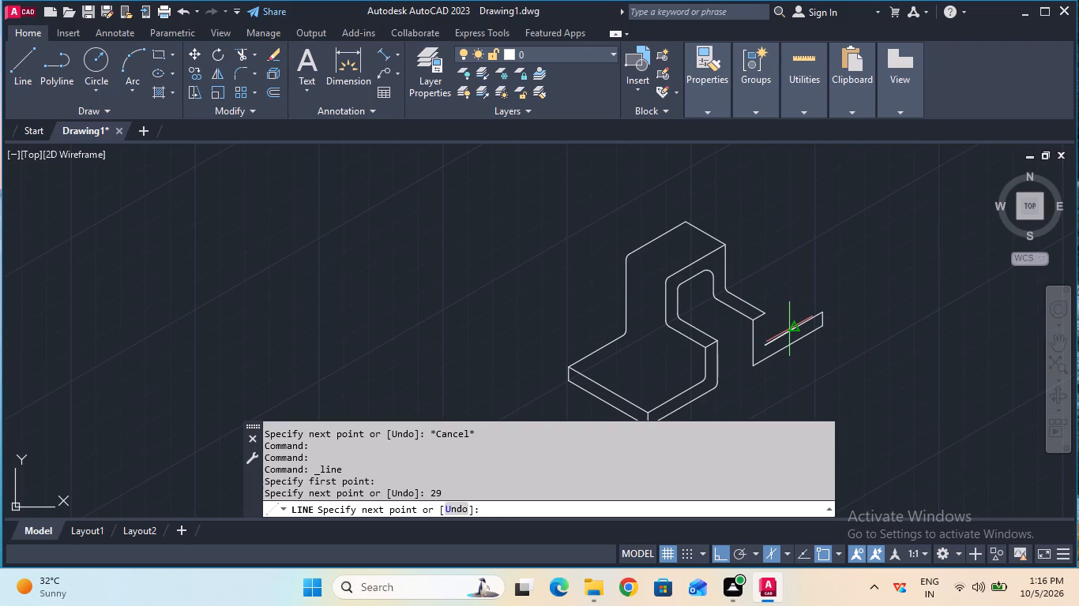
key(Escape)
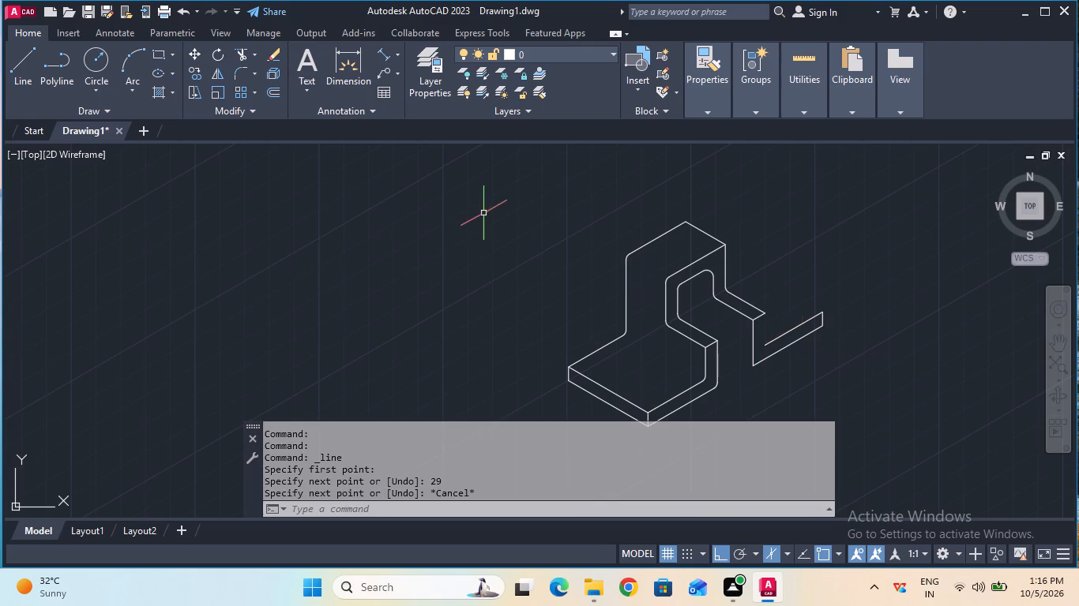
Draw a vertical line from the upper flange end's upper corner down to the free end of the 29 mm line.
click(9, 60)
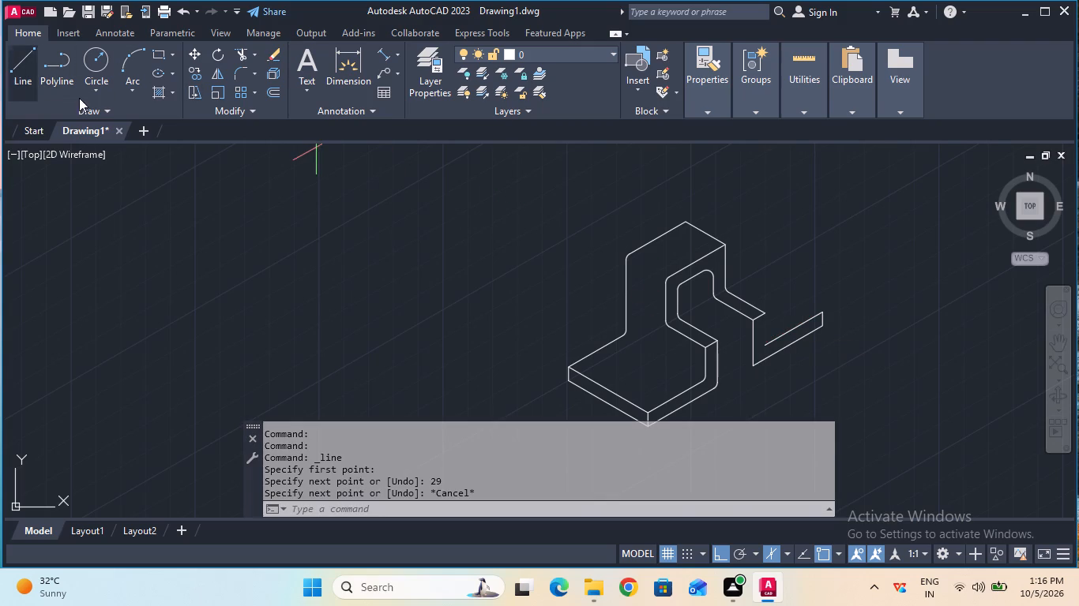
click(769, 309)
click(769, 340)
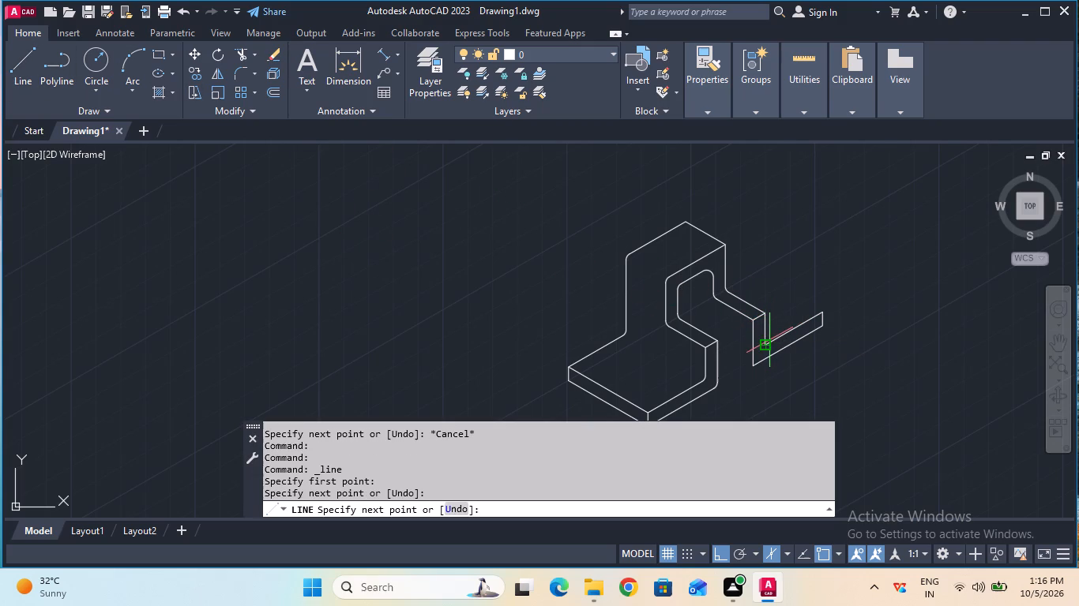
key(Escape)
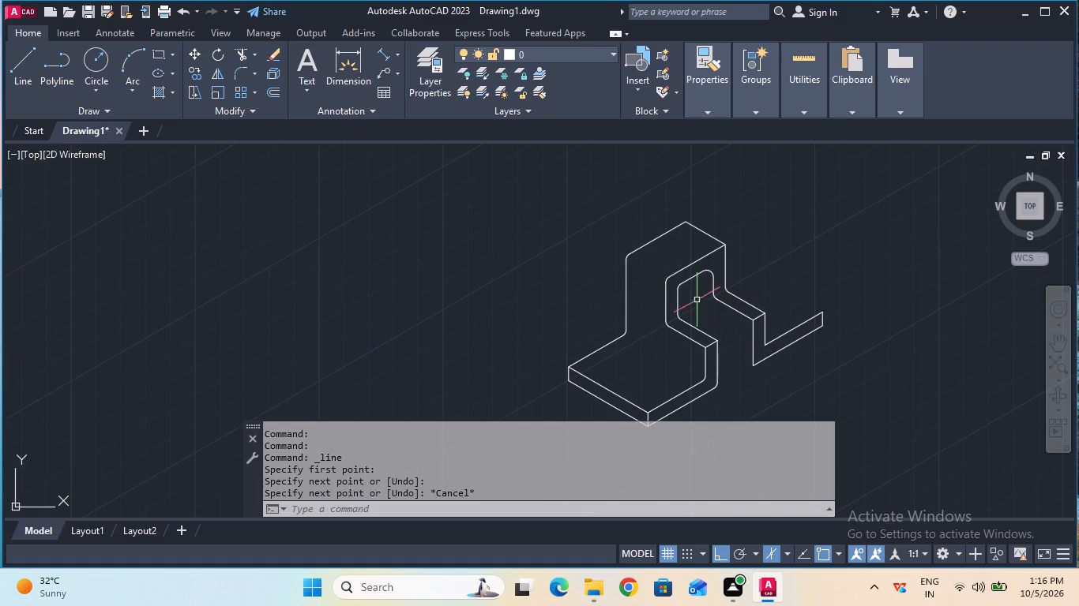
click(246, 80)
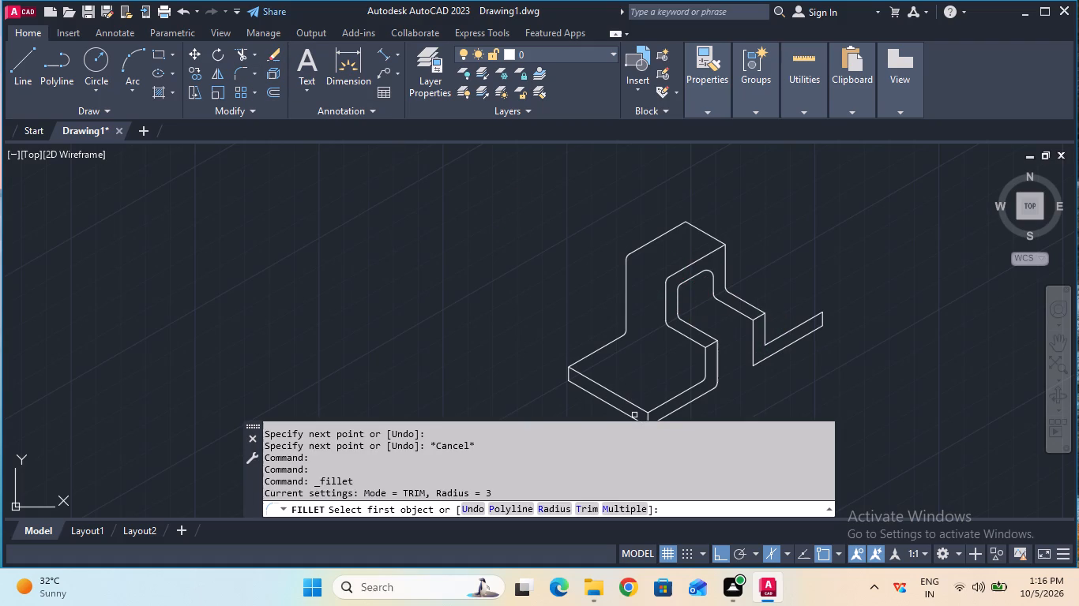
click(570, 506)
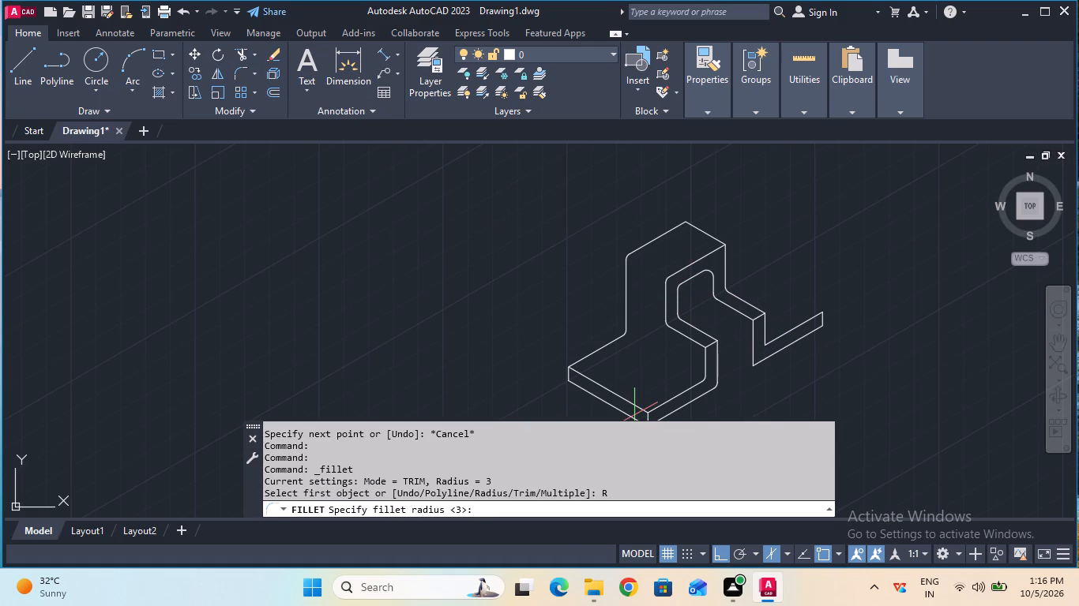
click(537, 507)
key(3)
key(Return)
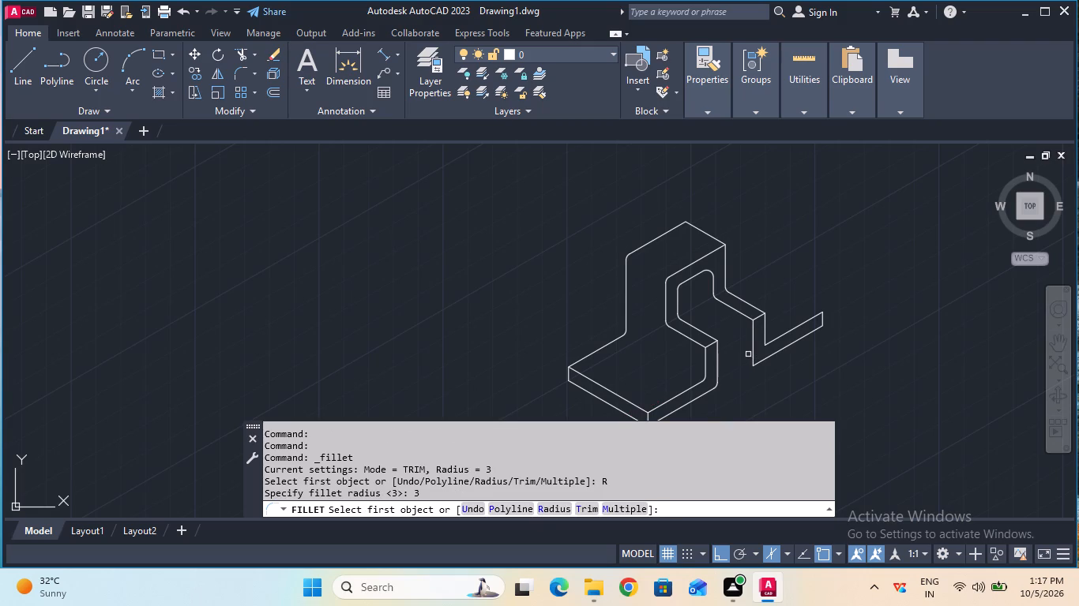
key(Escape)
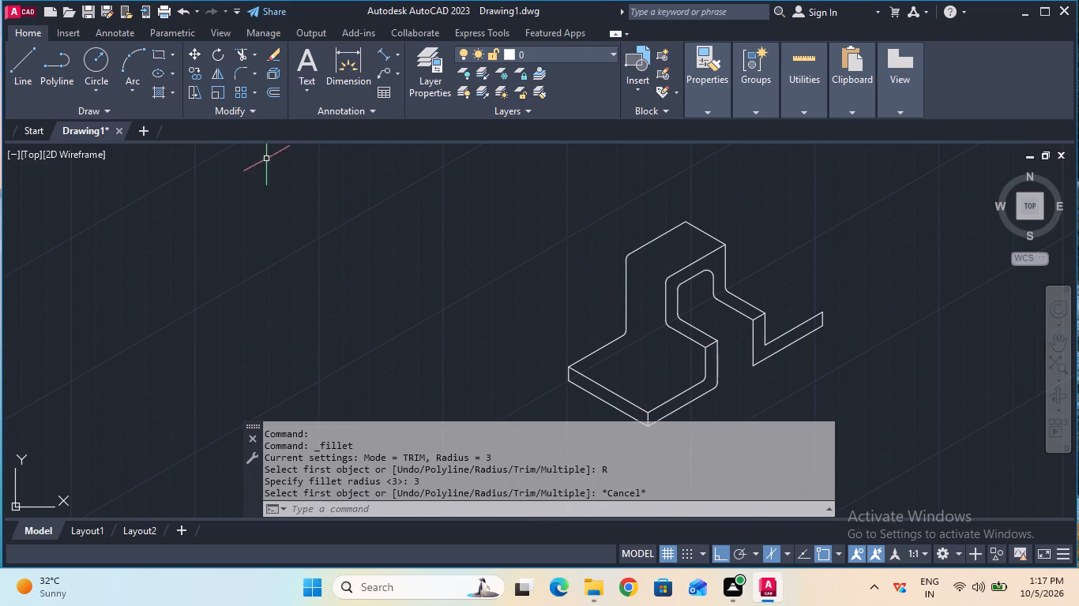
Switch the isometric drafting plane to Isoplane Left.
click(28, 90)
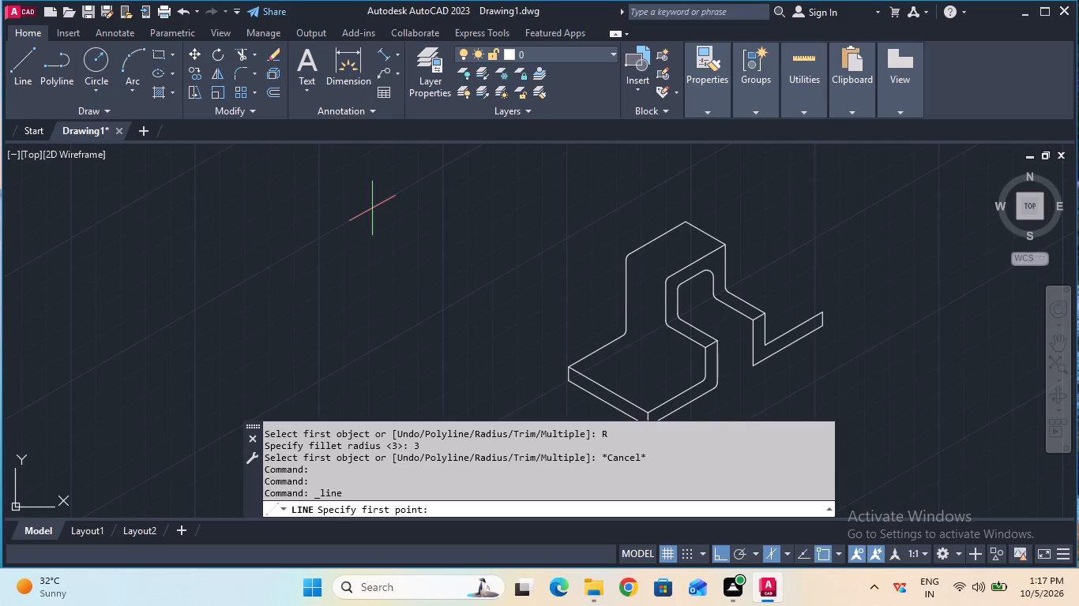
click(750, 363)
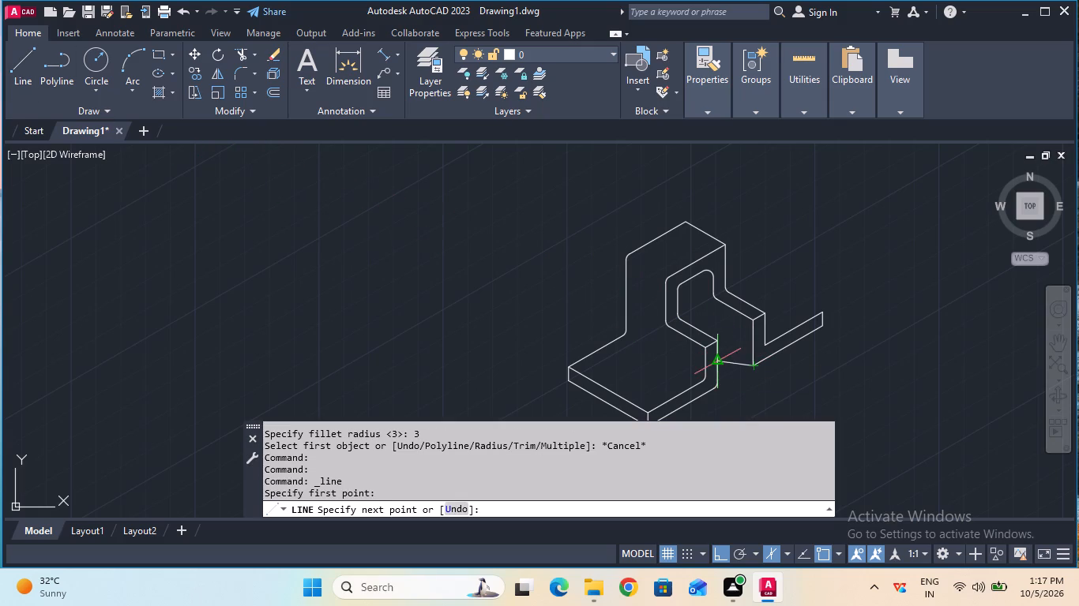
key(F5)
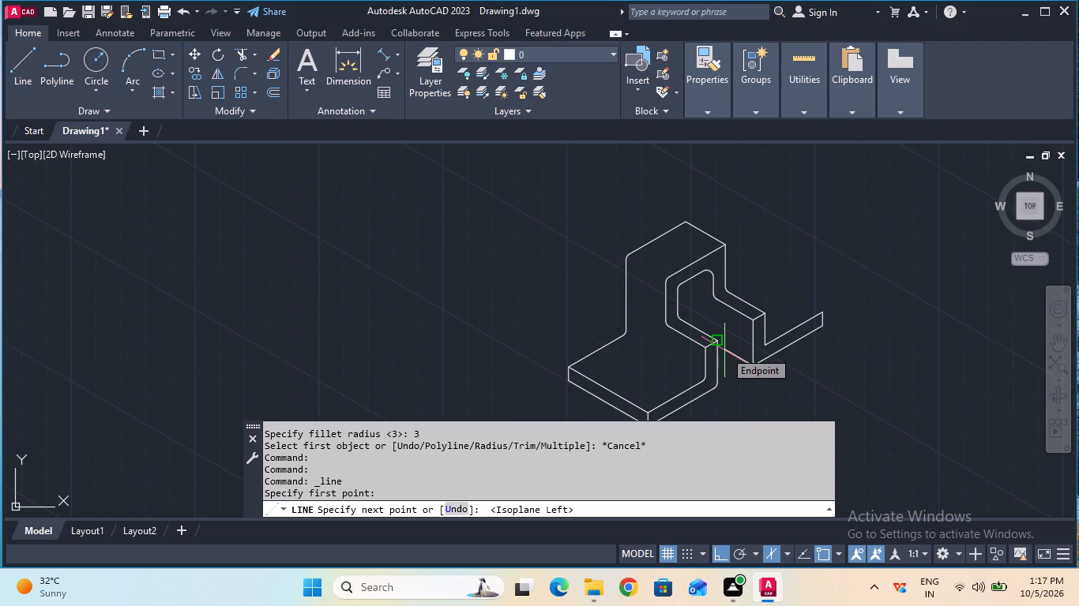
key(Escape)
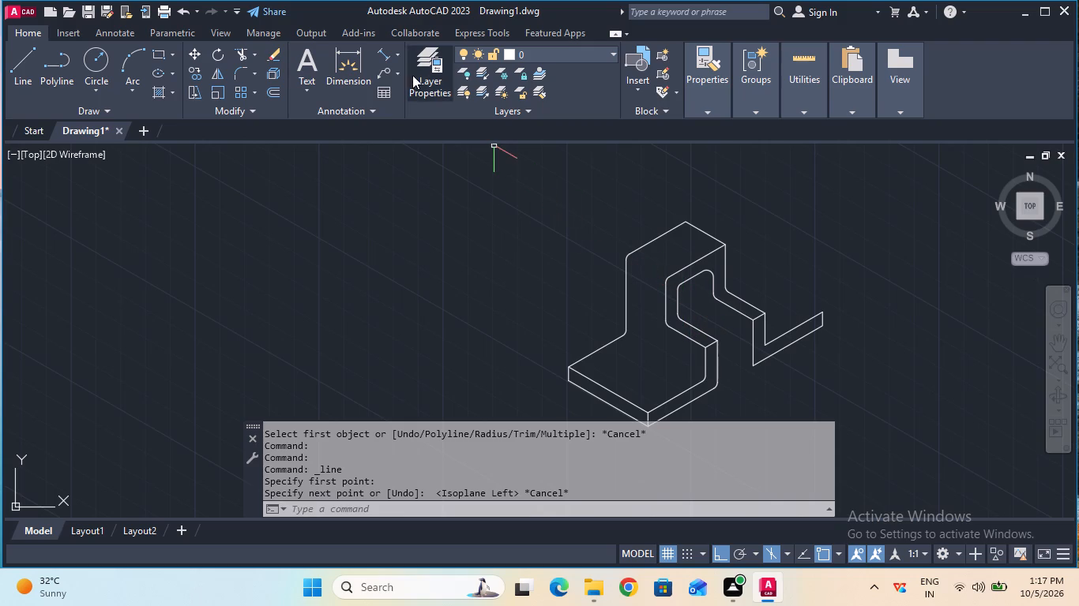
Check the lengths of the raised section's two parallel top edges with temporary aligned dimensions, without placing any.
click(385, 52)
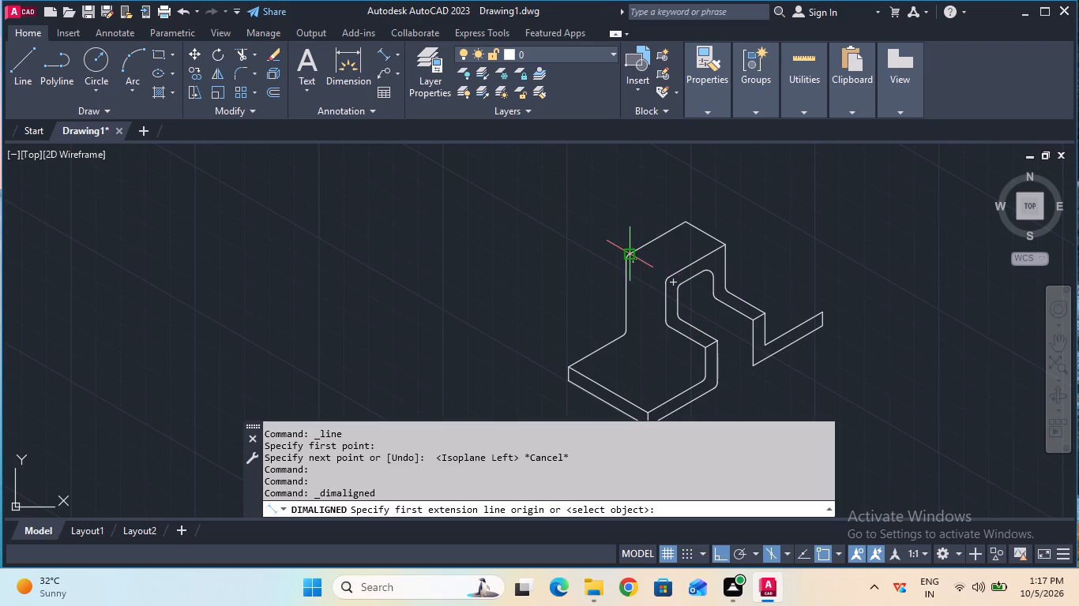
click(625, 256)
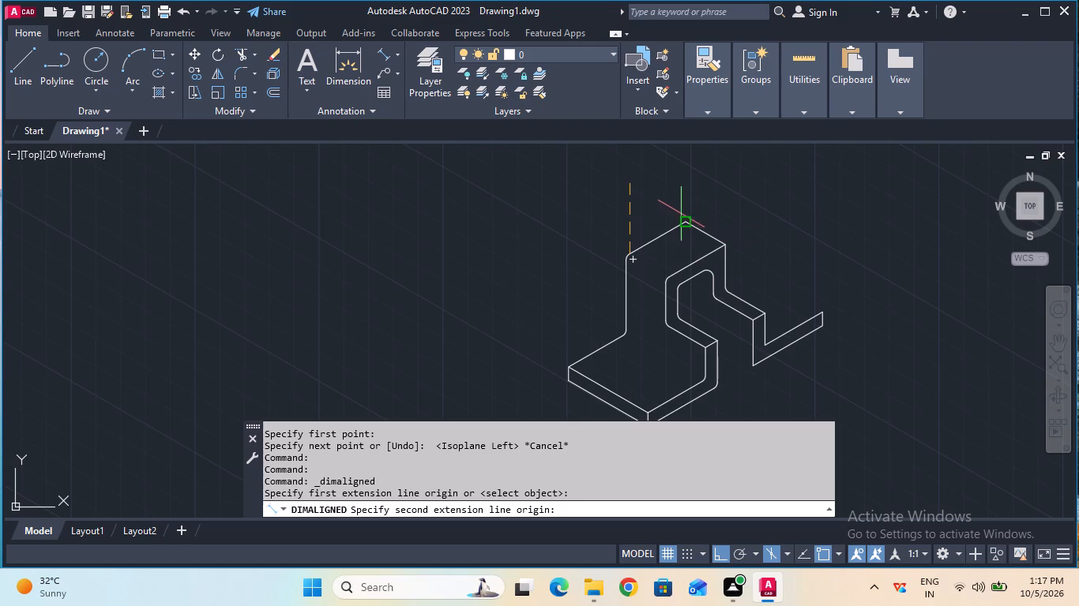
click(683, 221)
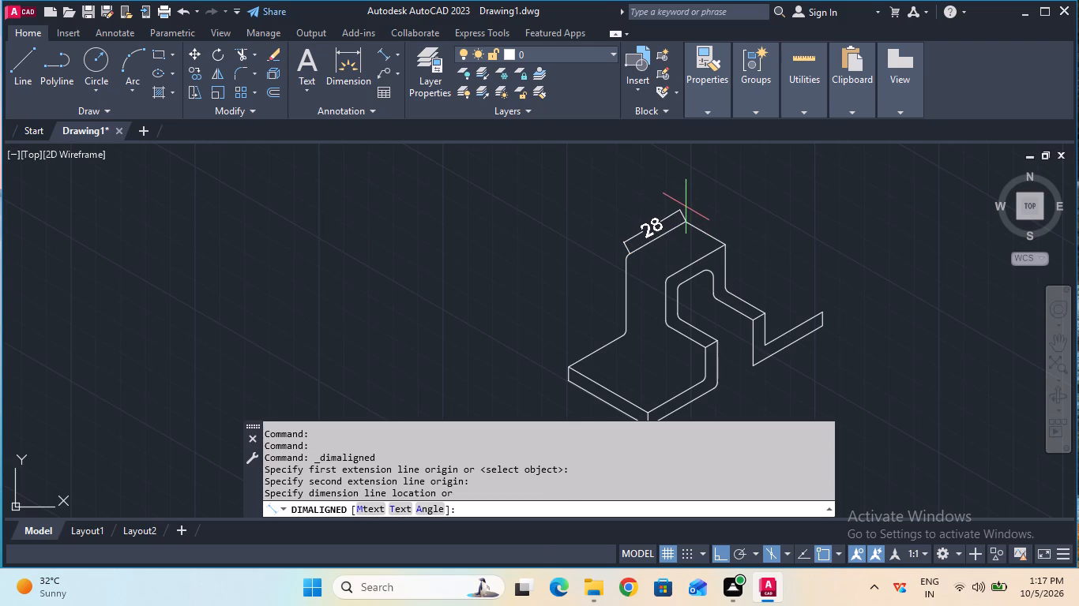
key(Escape)
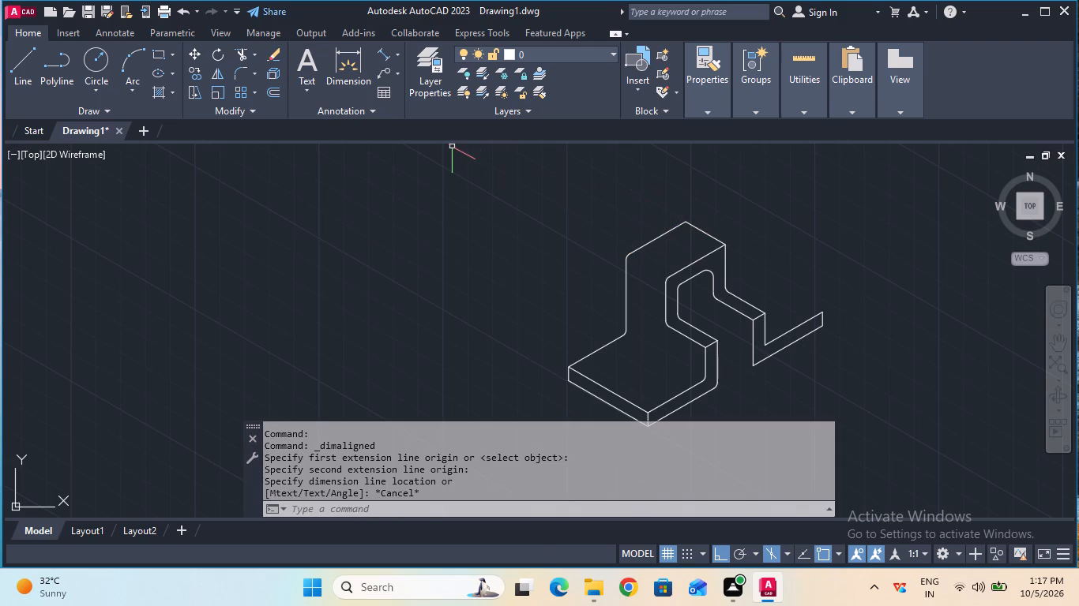
click(384, 51)
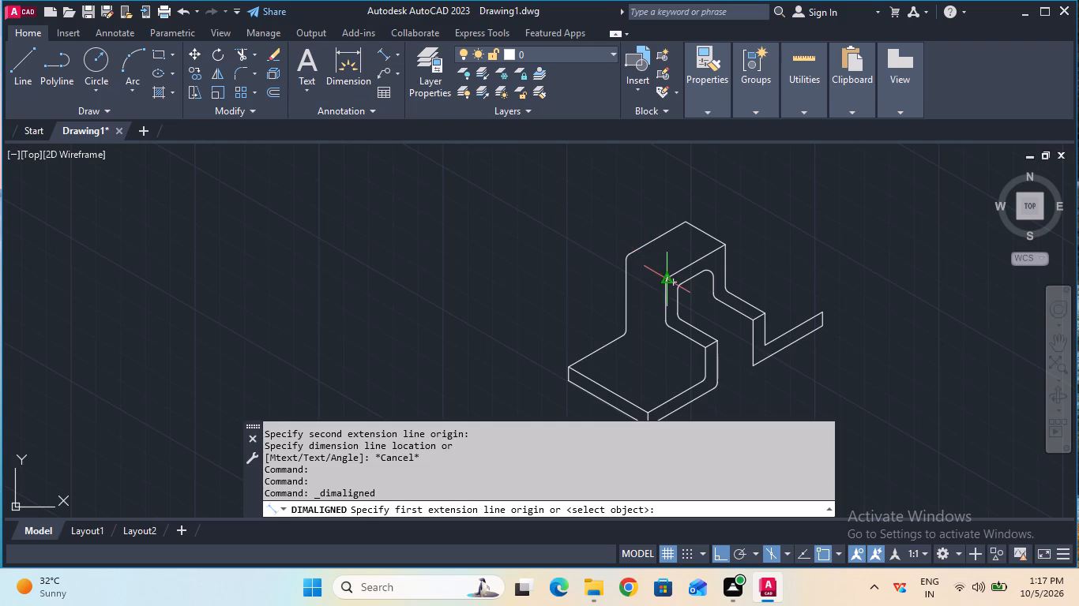
click(664, 275)
click(723, 248)
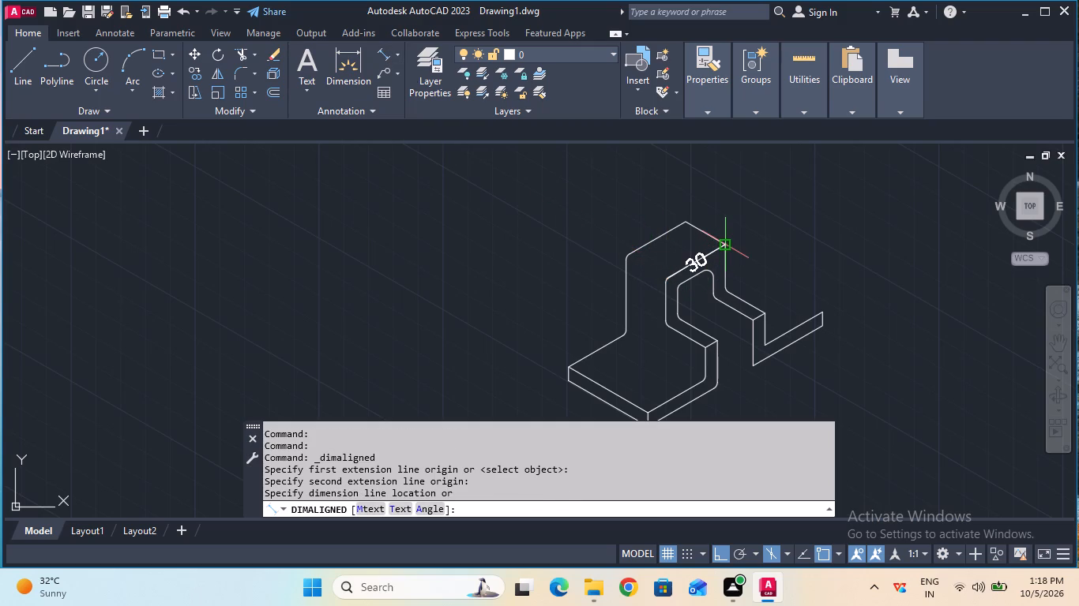
key(Escape)
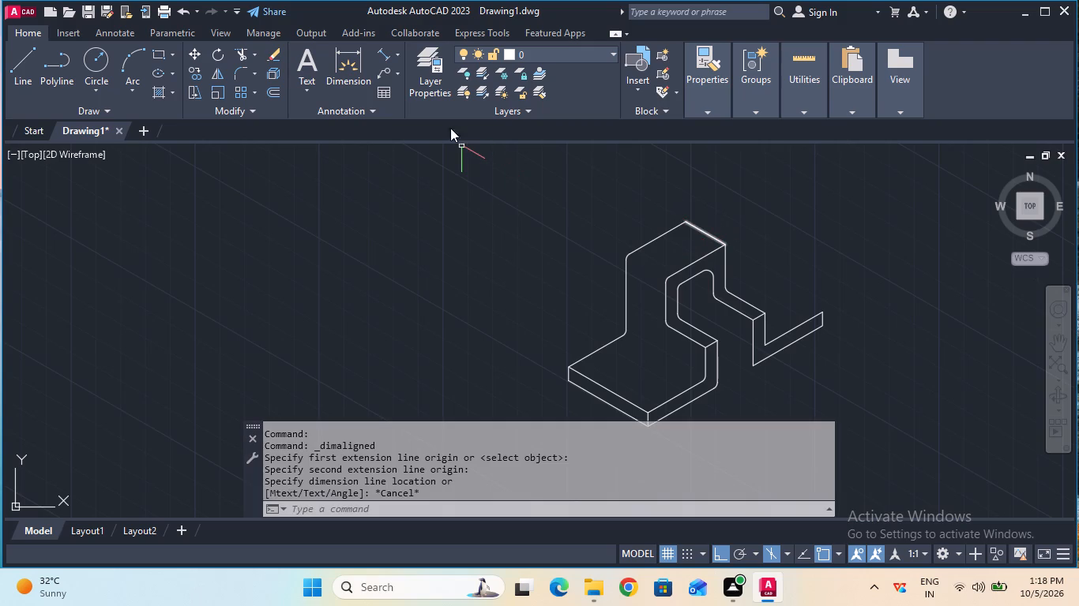
click(386, 51)
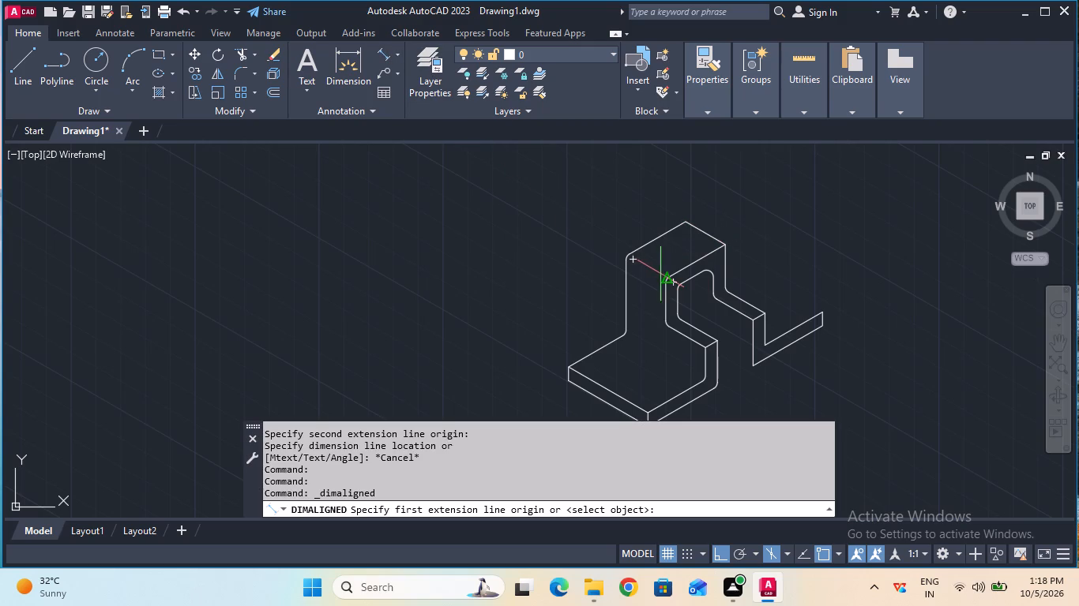
click(665, 279)
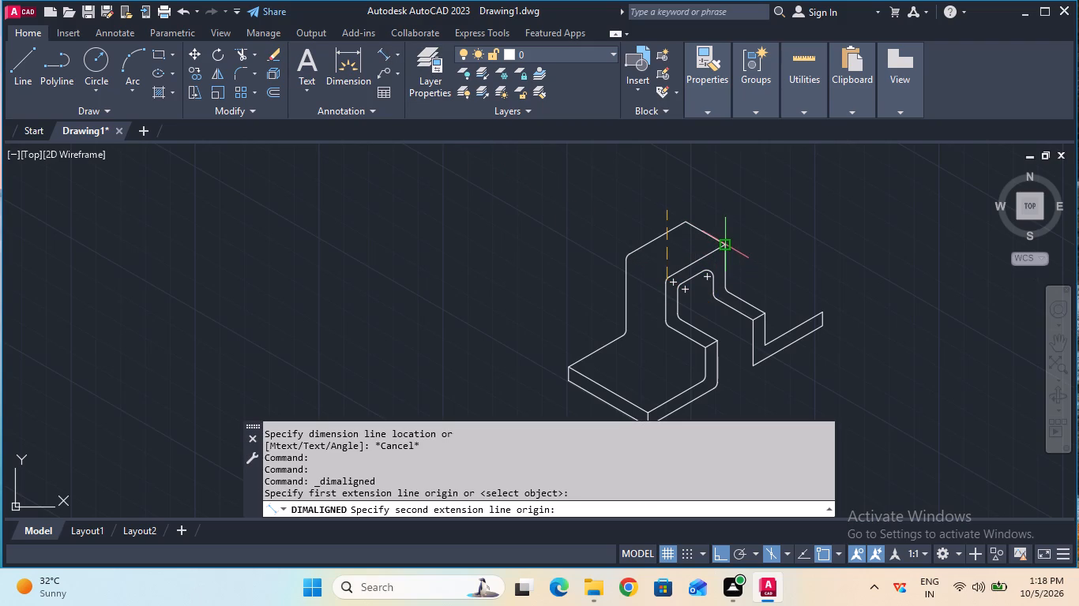
click(724, 245)
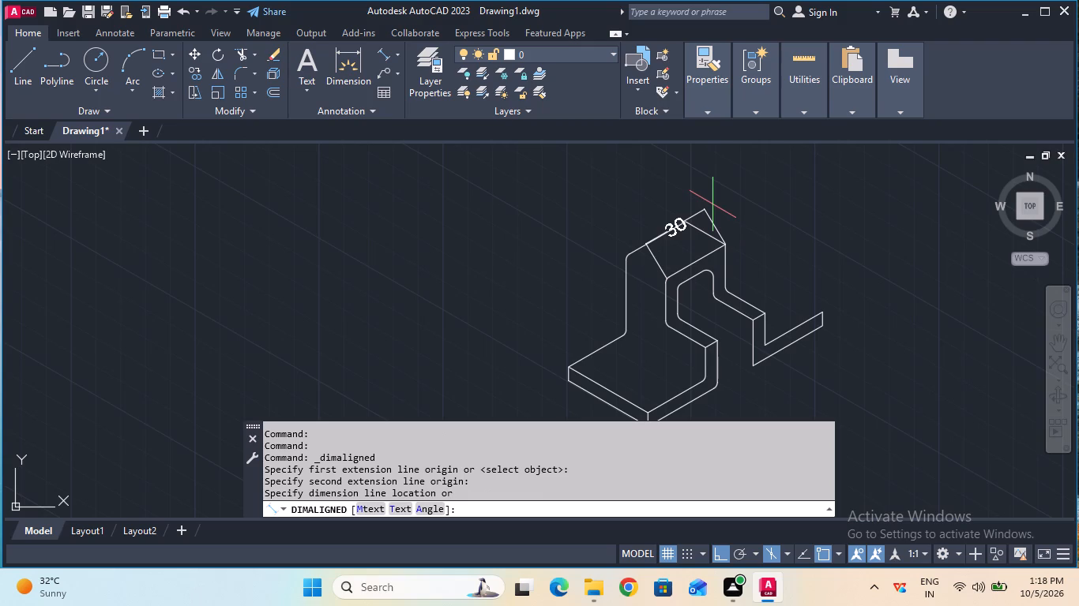
key(Escape)
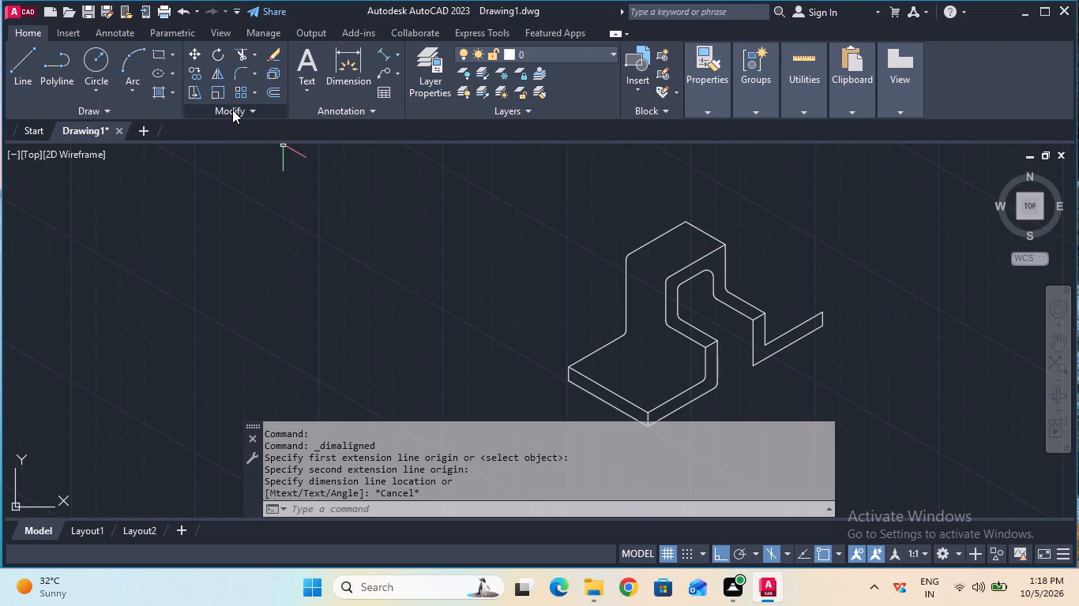
Fillet the end plate's outer and inner bends at 3 mm radius, where its two verticals meet the sloping edges.
click(238, 83)
click(239, 75)
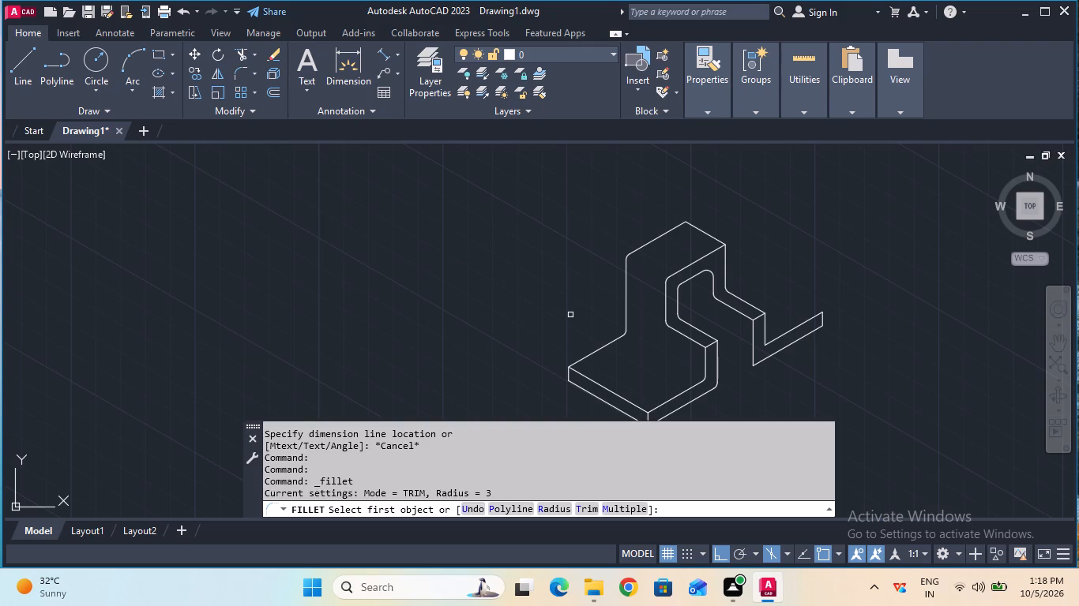
click(752, 359)
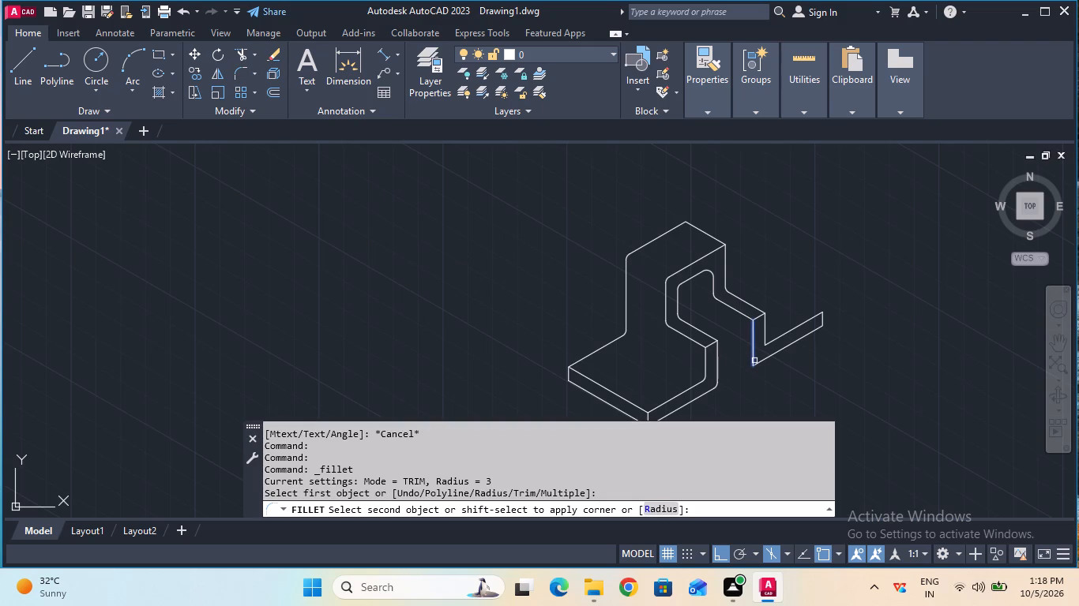
click(756, 362)
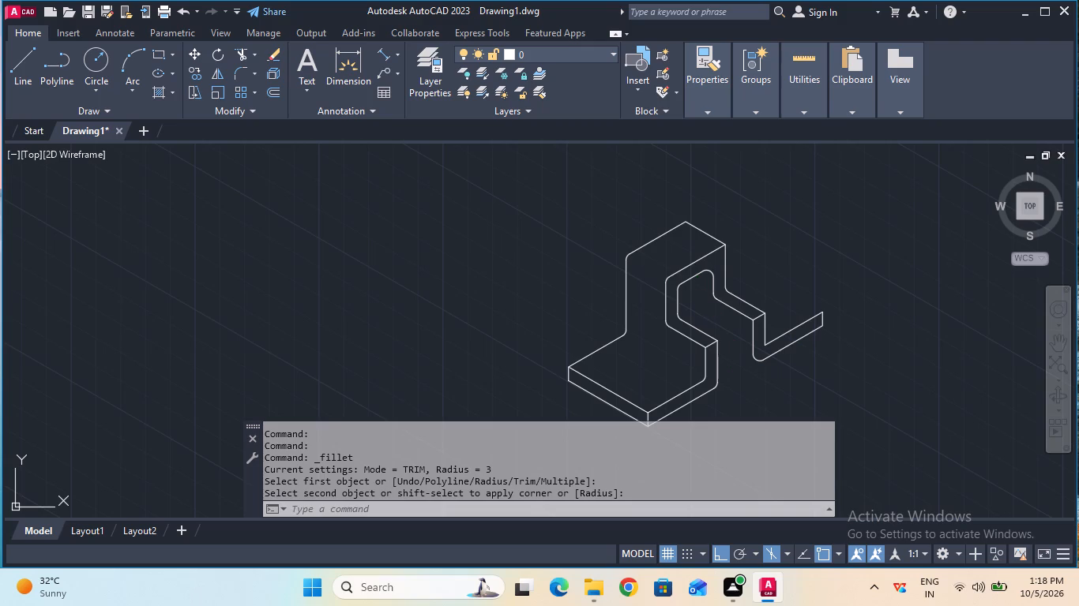
click(244, 71)
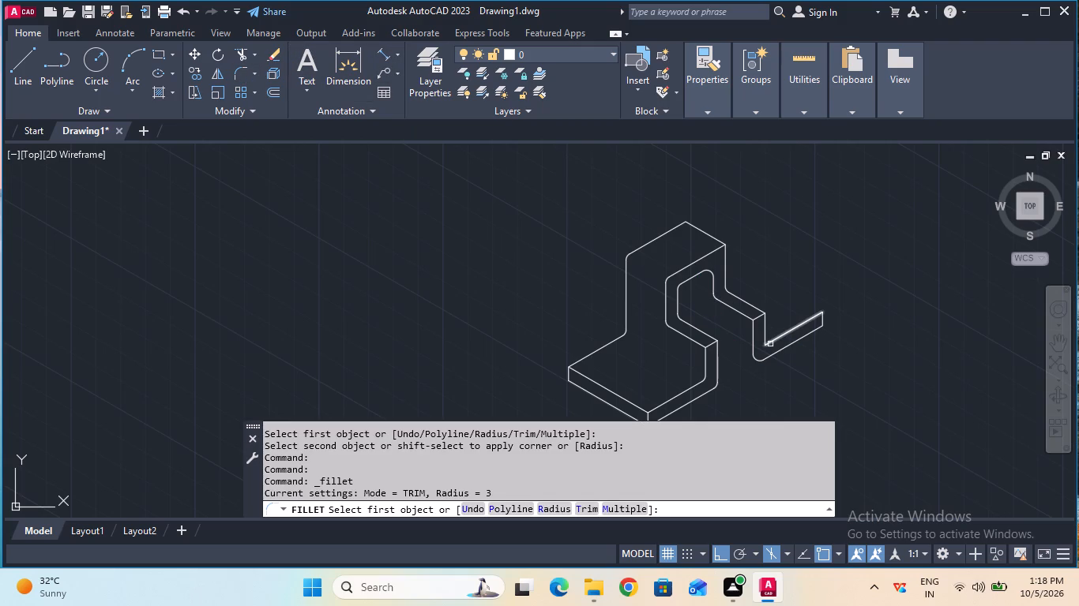
click(765, 340)
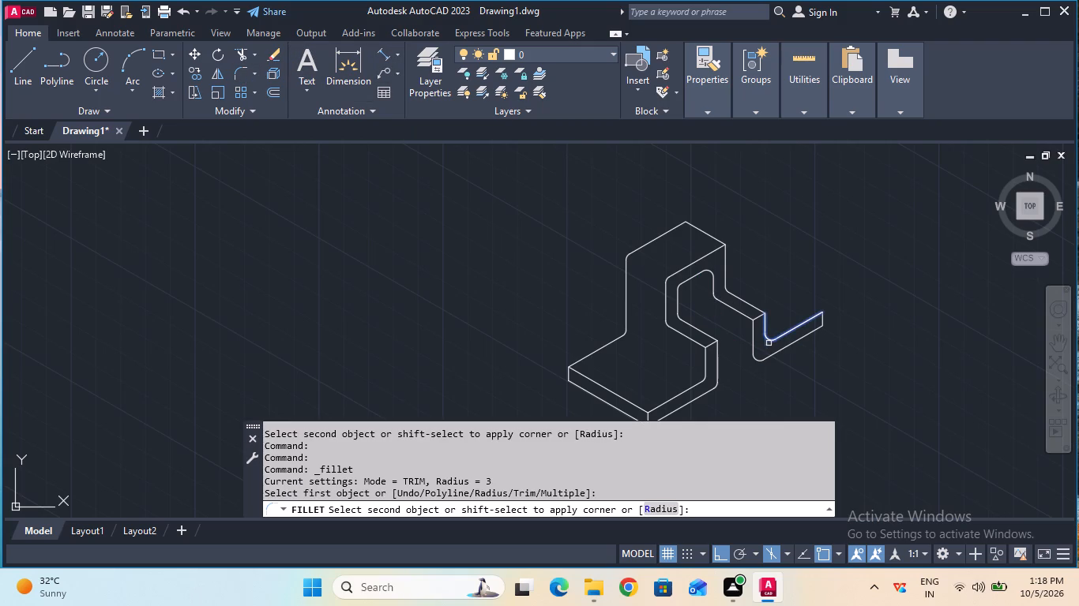
click(769, 343)
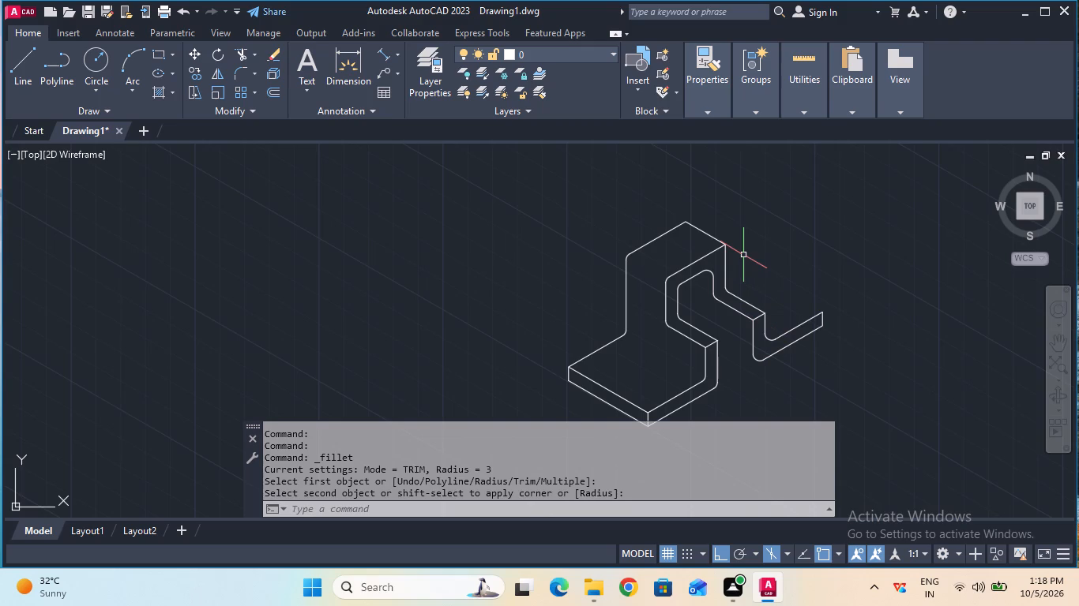
key(Escape)
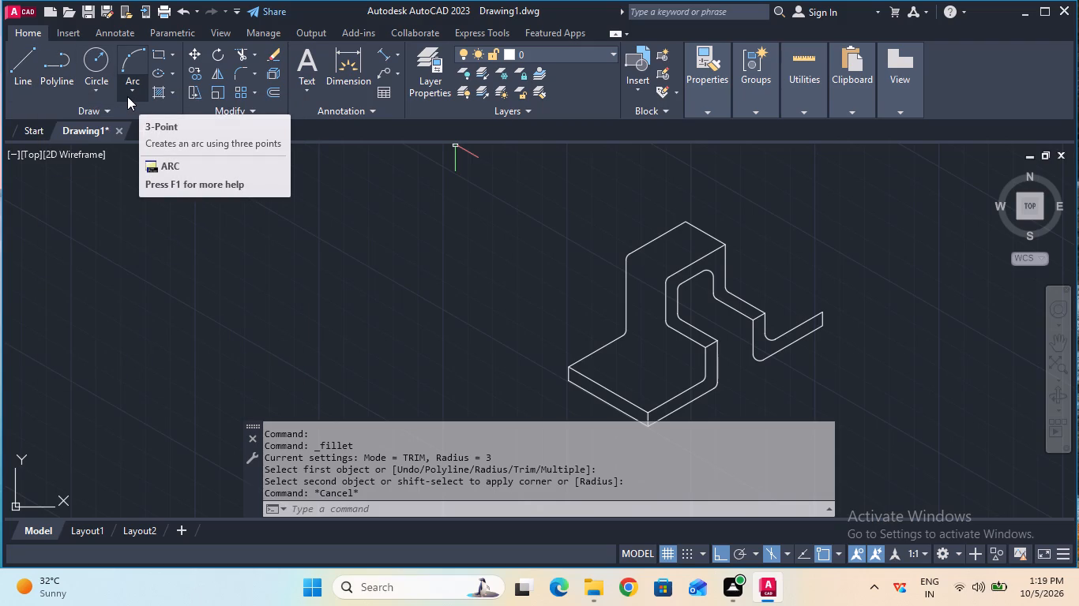
From the top of the end plate's 6 mm vertical, draw a 40 mm line back along the 150° isometric axis.
click(18, 54)
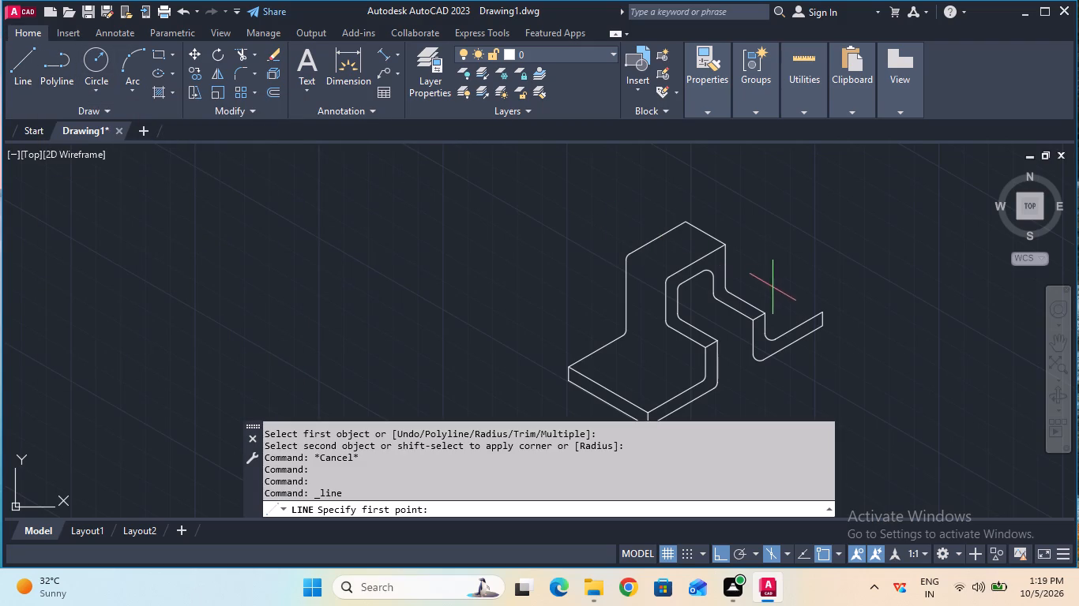
click(821, 312)
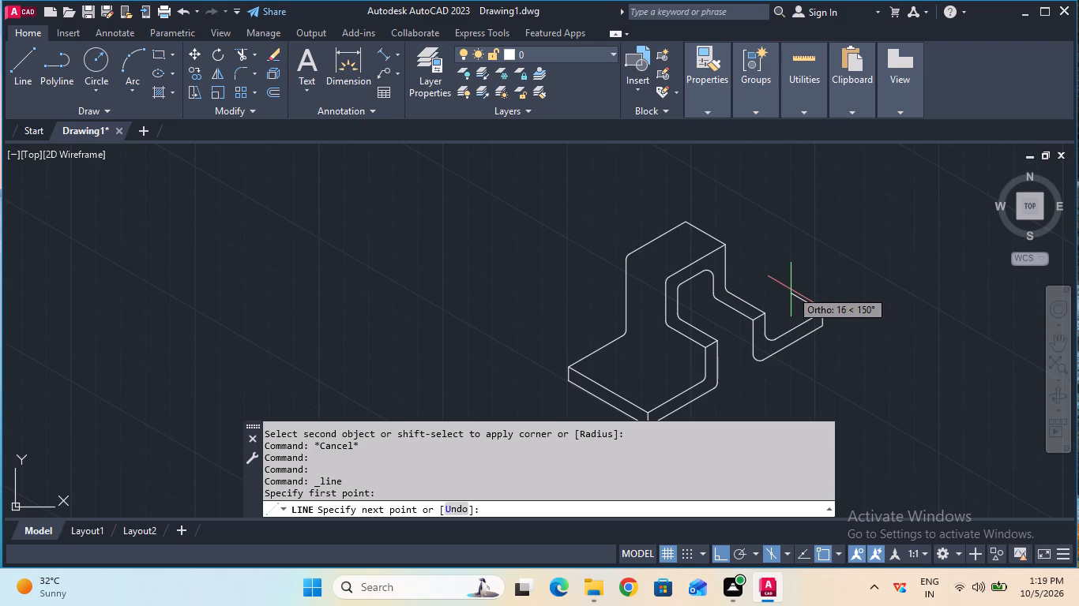
key(4)
key(0)
key(Return)
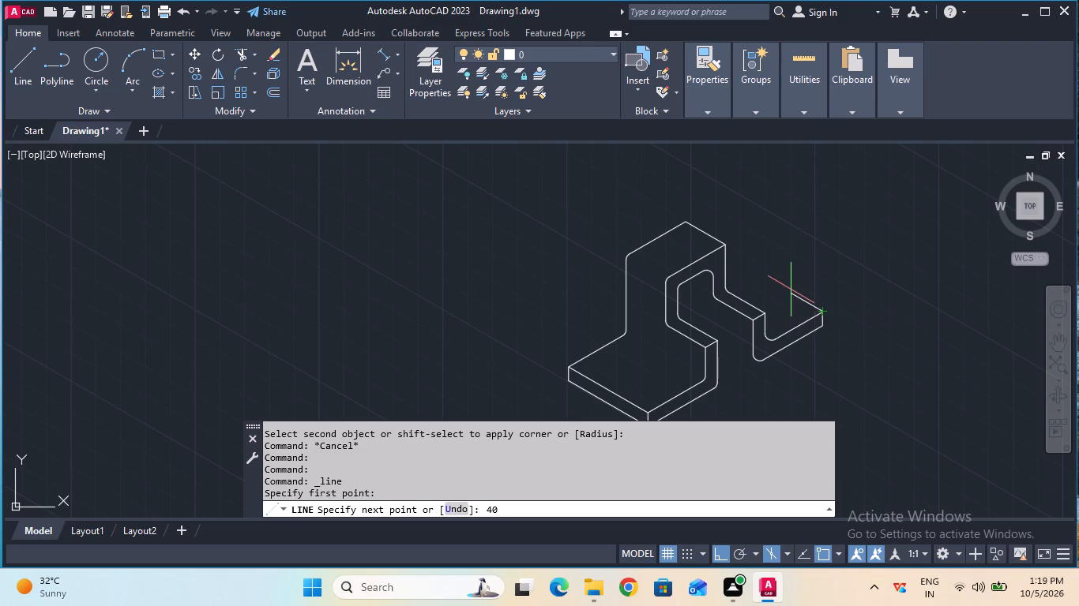
key(Escape)
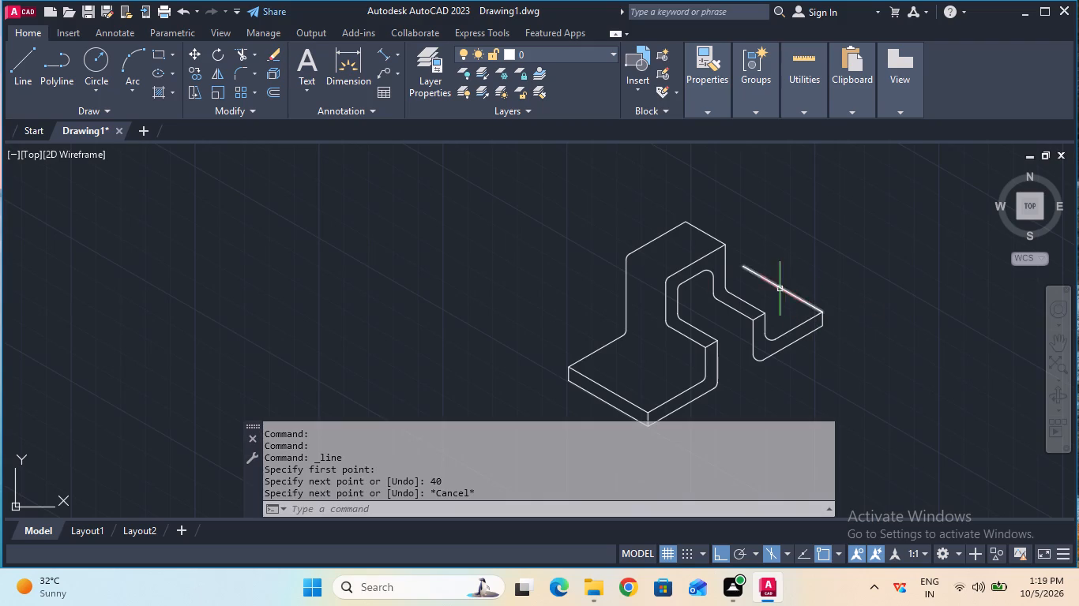
In Isoplane Top, draw a 15 mm line from the 40 mm line's free end along the 30° axis towards the raised section.
click(10, 86)
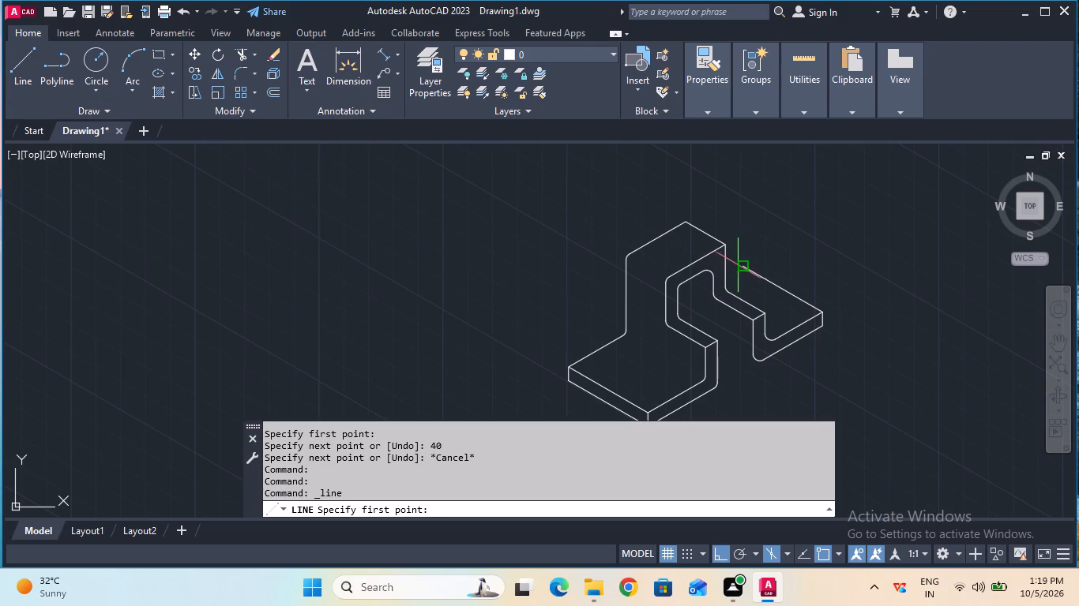
click(743, 266)
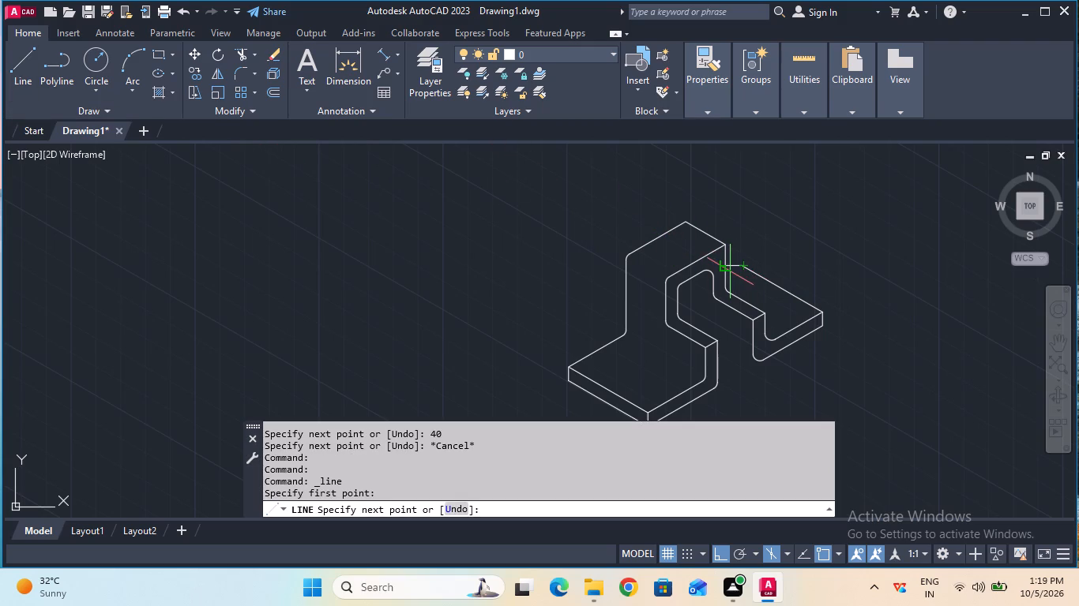
key(F5)
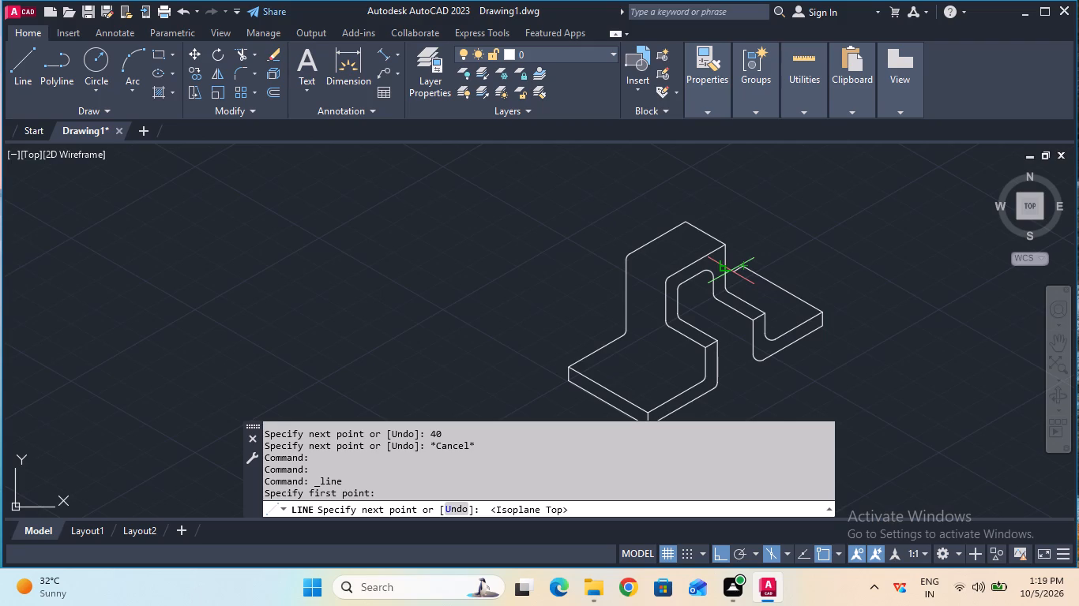
text(15)
key(Return)
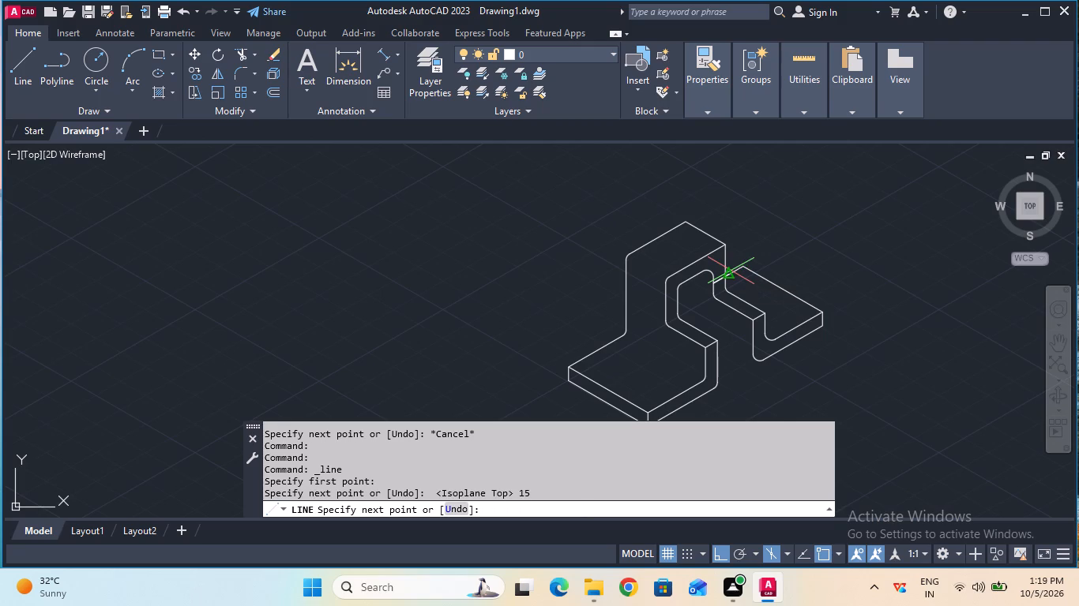
key(Escape)
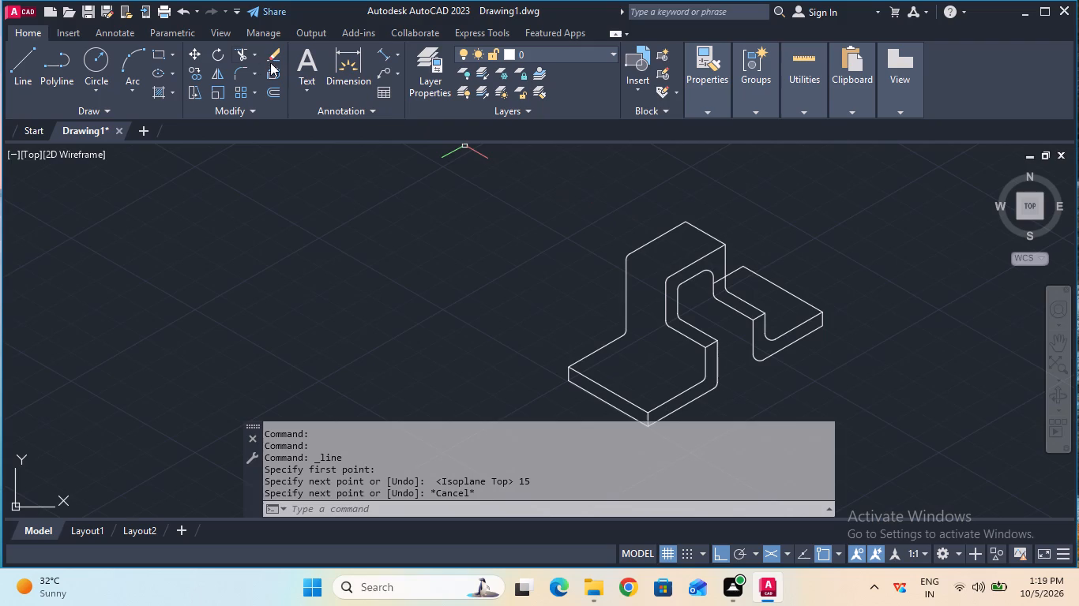
Trim the part of the 15 mm line that runs past the raised section's vertical edge.
click(241, 51)
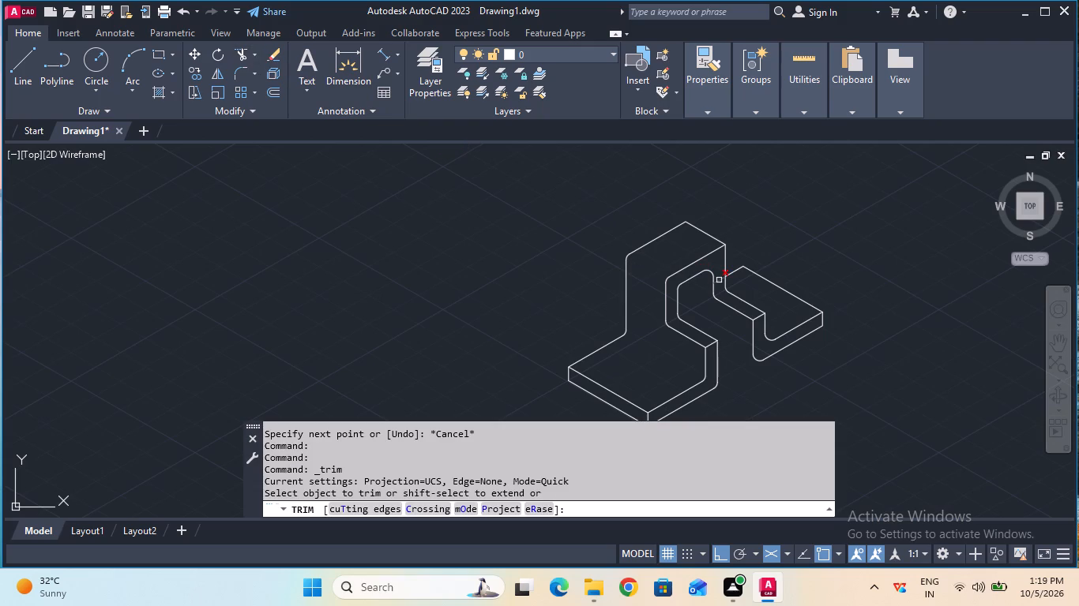
click(719, 280)
key(Escape)
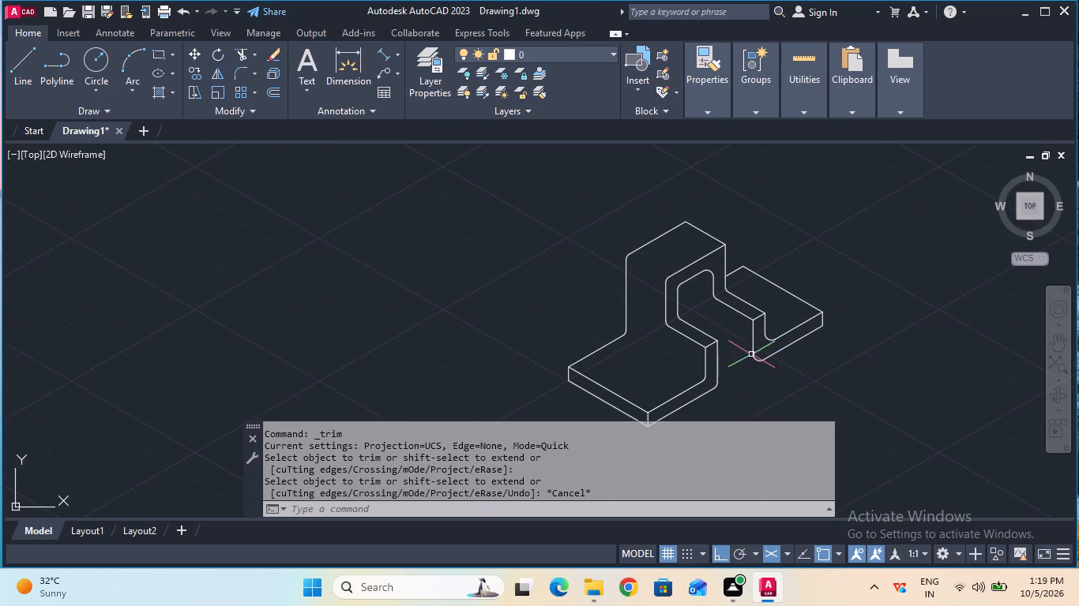
Fillet the raised section's outer front corner at 3 mm radius, where its sloping top edge meets the vertical beside the end plate.
click(1061, 340)
drag(803, 365, 806, 324)
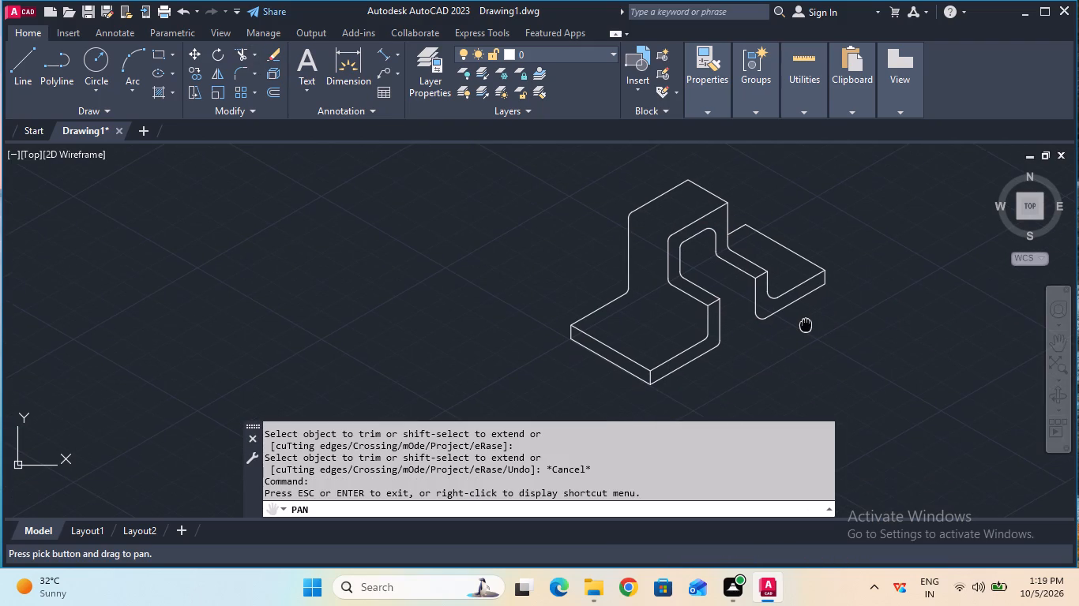
key(Escape)
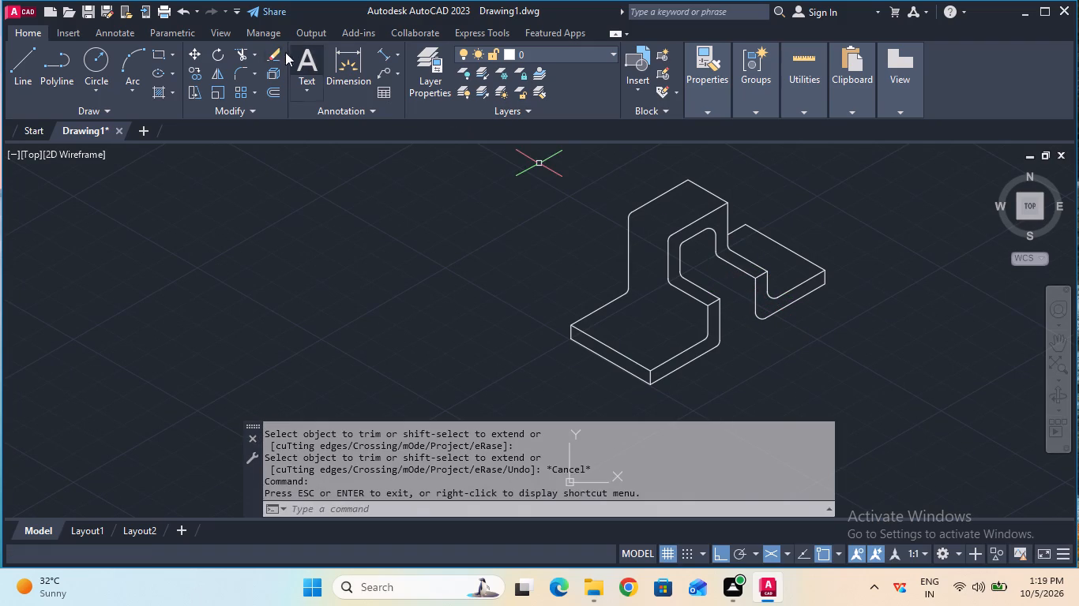
click(239, 70)
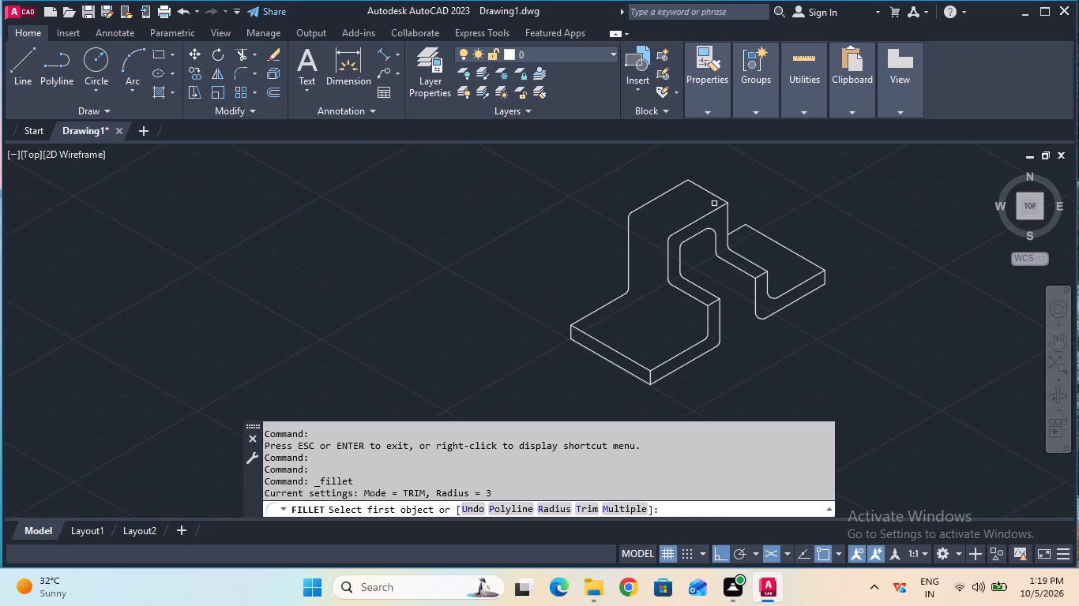
click(716, 210)
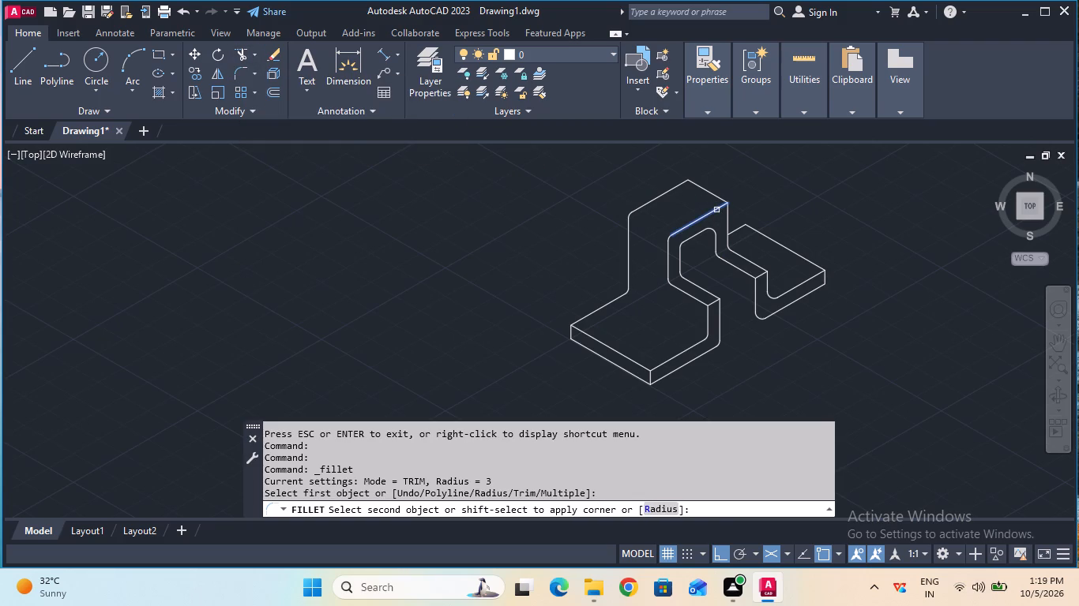
click(727, 210)
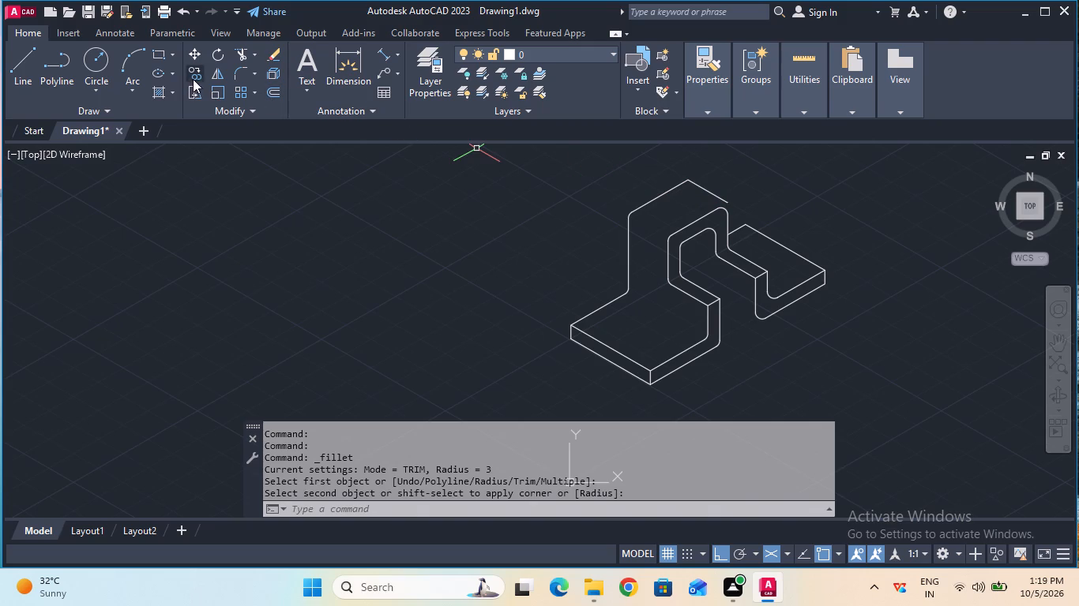
Fillet the raised section's rear top corner at 3 mm radius, where its back top edge meets the depth edge.
click(239, 70)
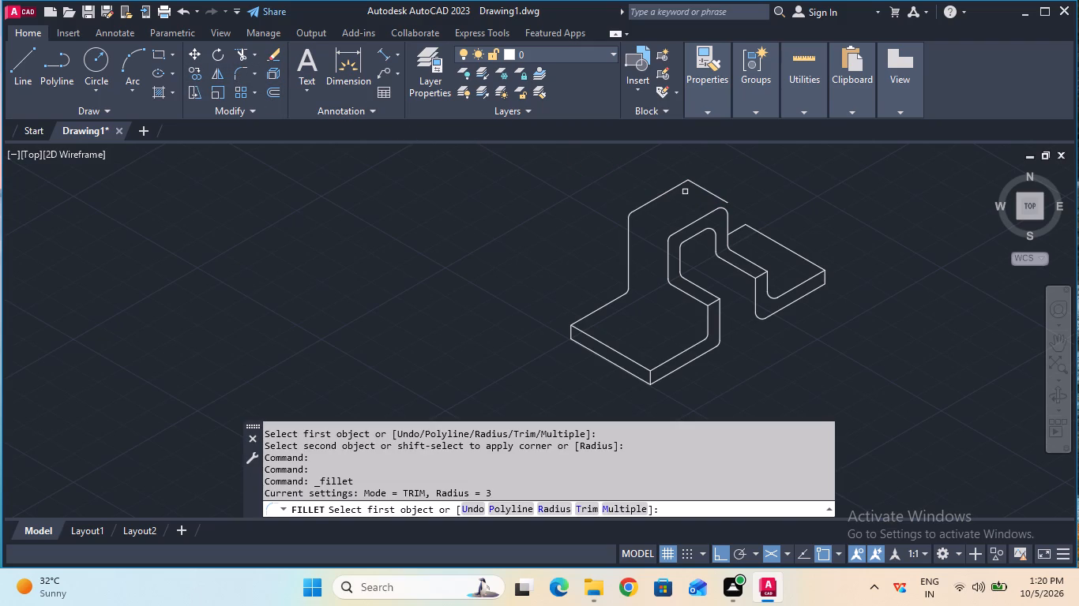
click(672, 186)
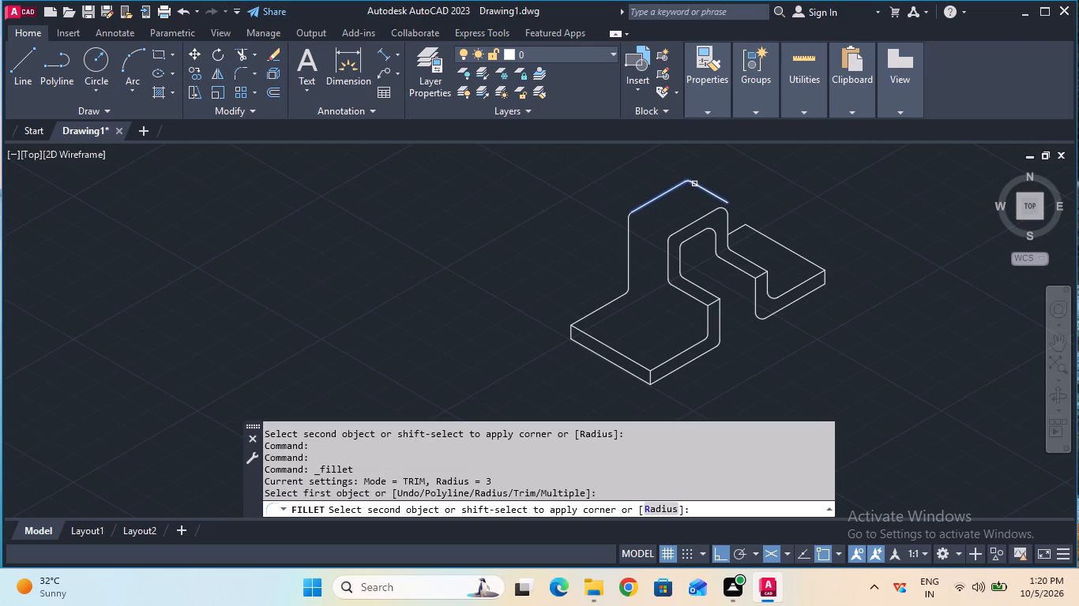
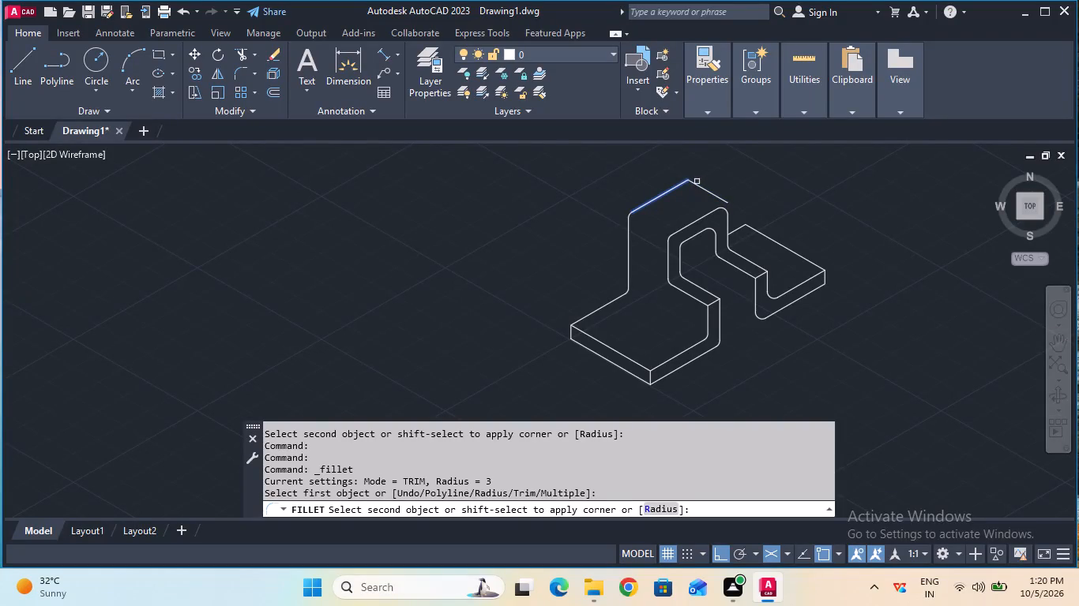
Fillet the raised section's far top corner at 3 mm radius, where its back top edge meets the depth line towards the front profile.
click(694, 182)
key(Escape)
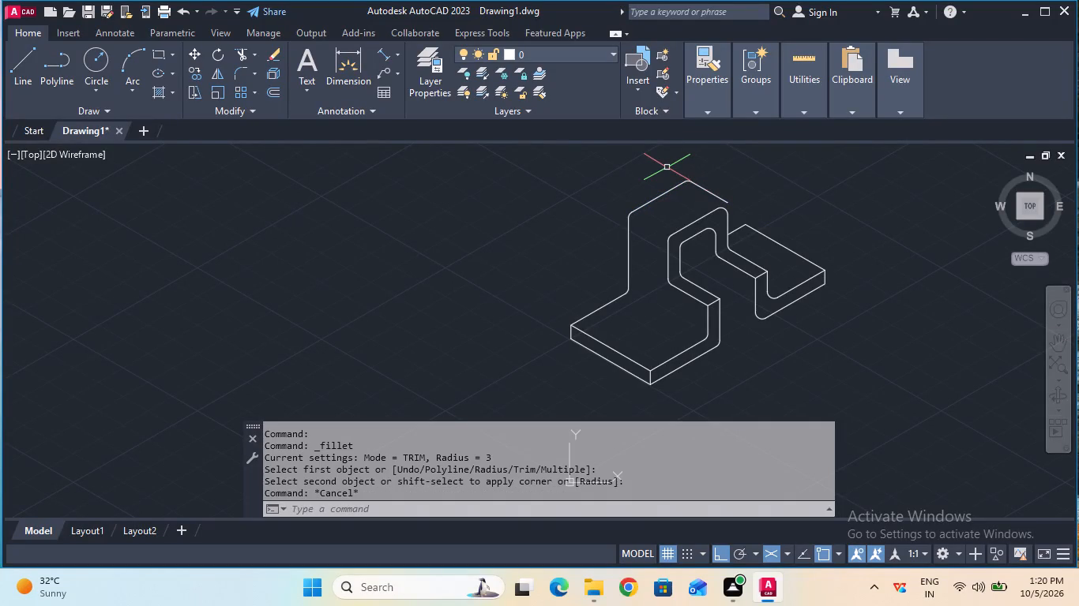
Trim away the straight depth line running from the new far-corner fillet towards the front profile's outer top arc.
ctrl+scroll(681, 194, up, 2)
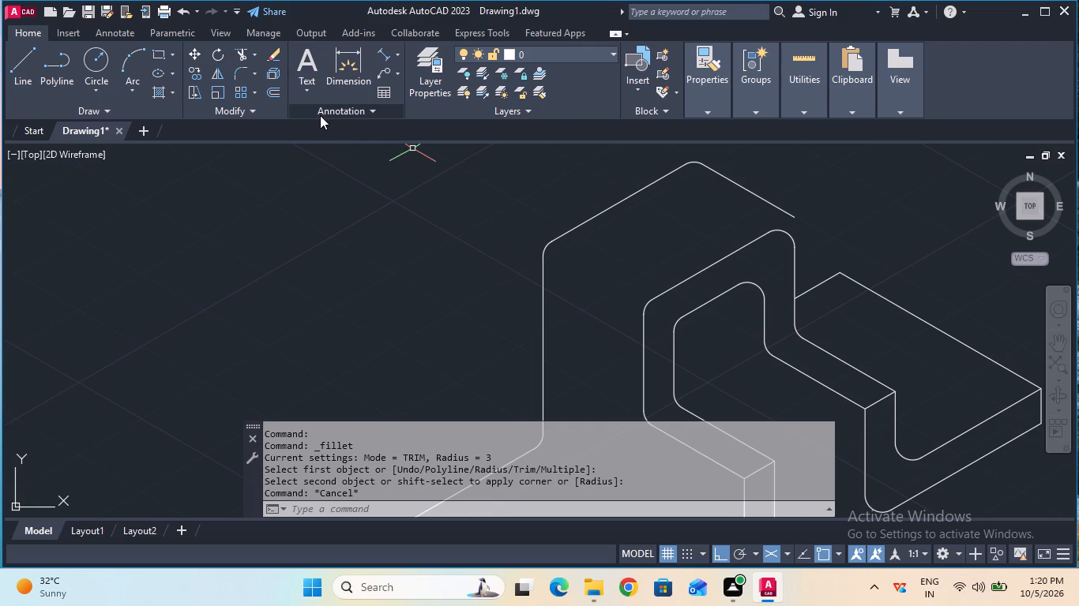
click(244, 50)
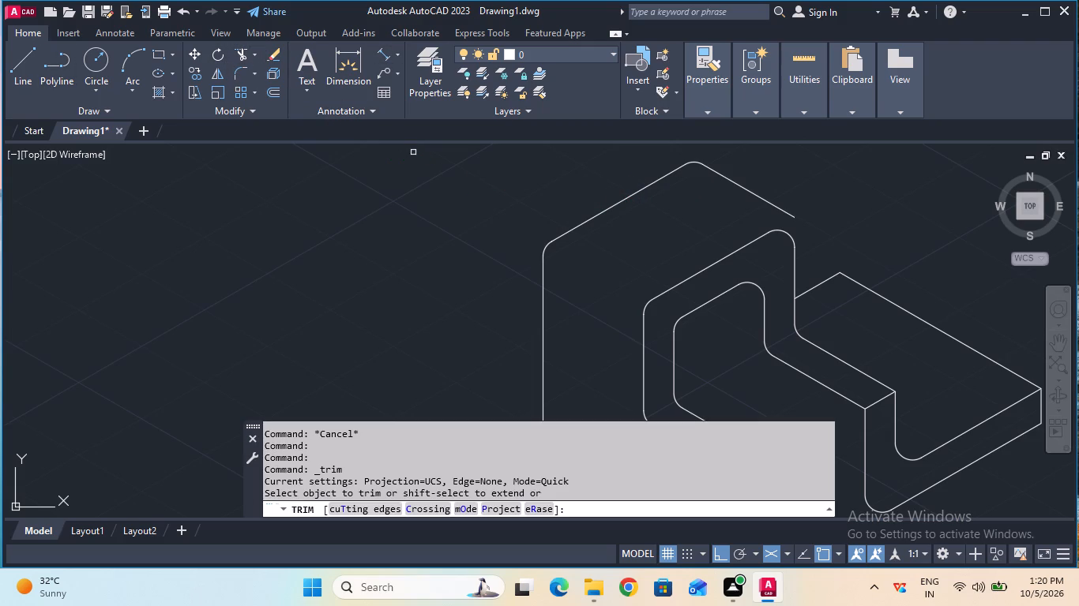
click(738, 186)
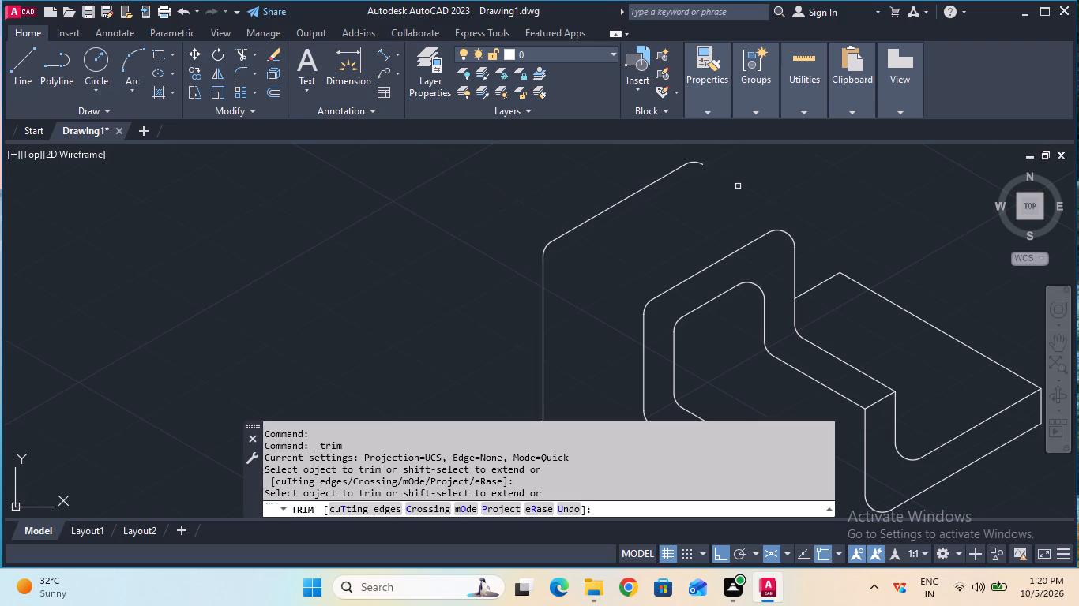
key(Escape)
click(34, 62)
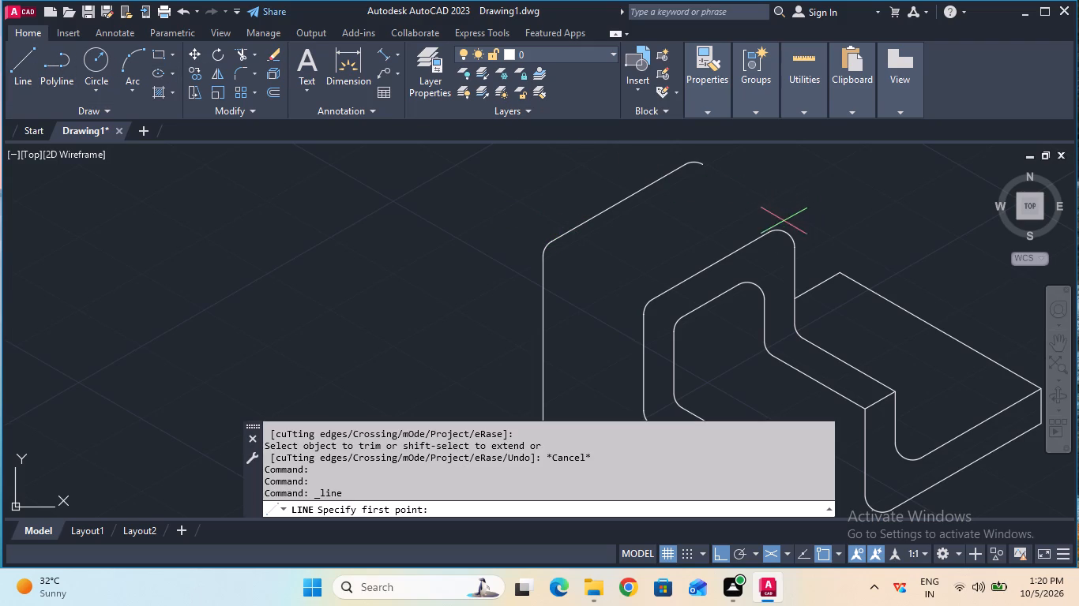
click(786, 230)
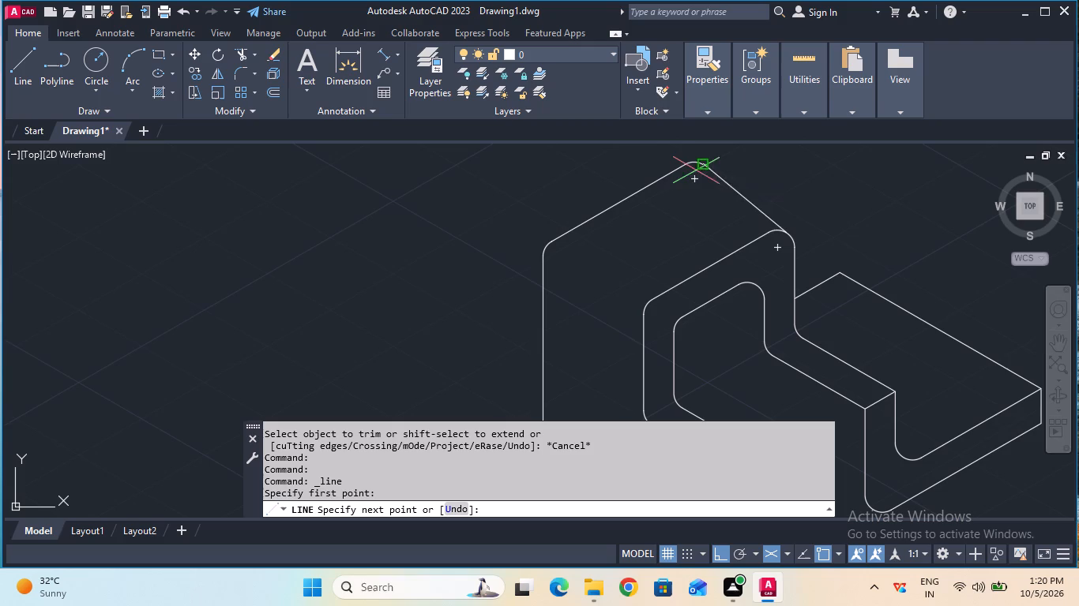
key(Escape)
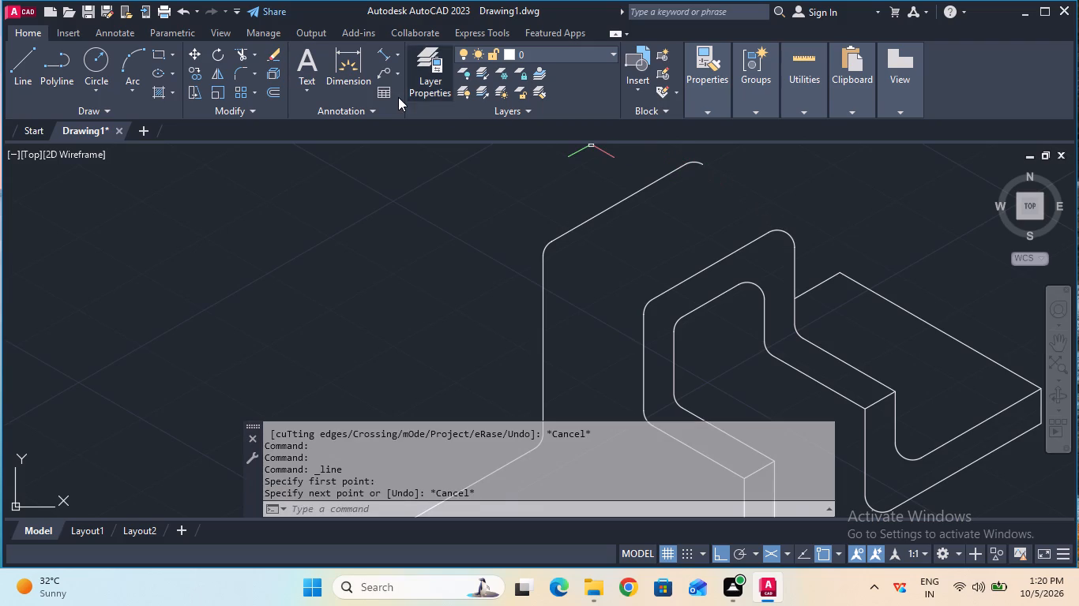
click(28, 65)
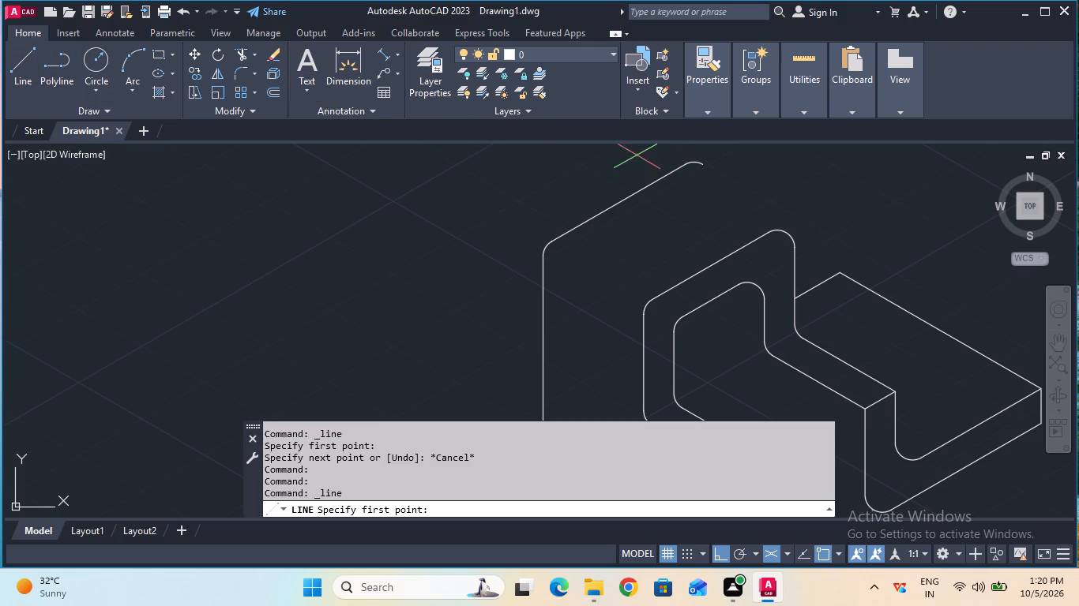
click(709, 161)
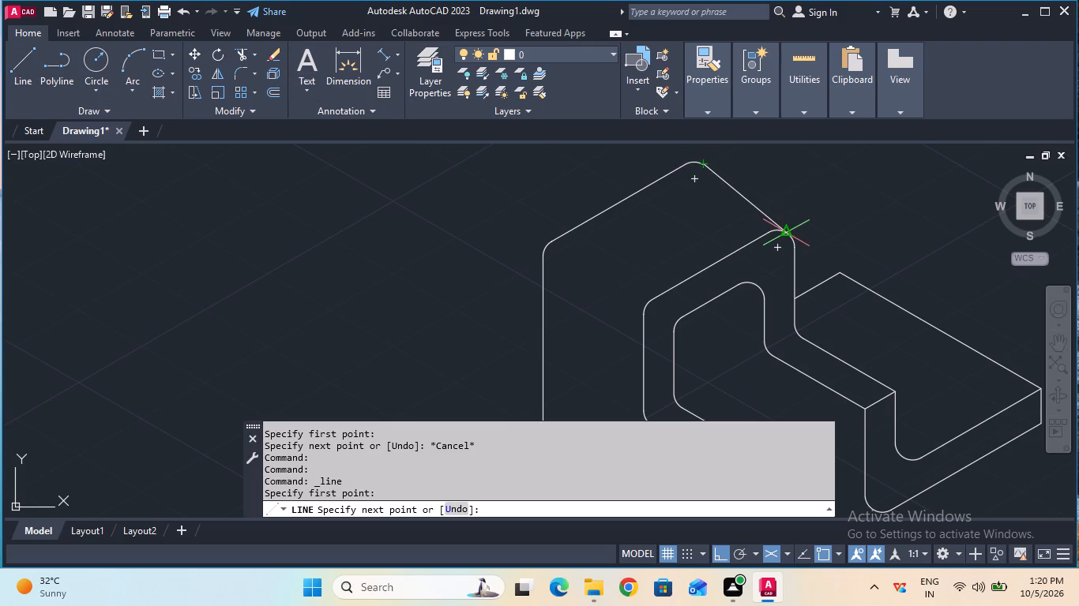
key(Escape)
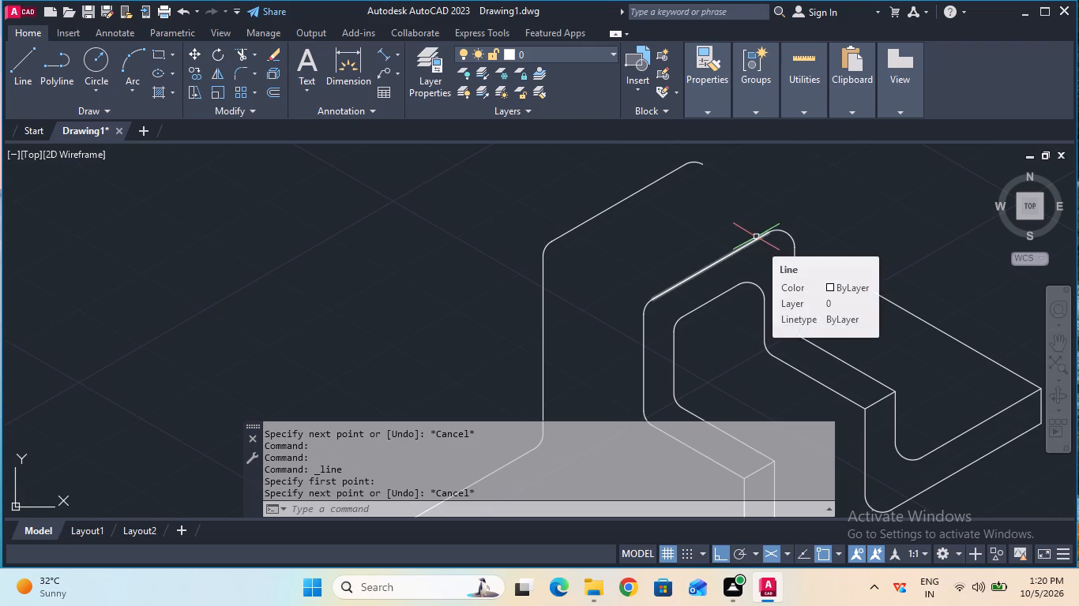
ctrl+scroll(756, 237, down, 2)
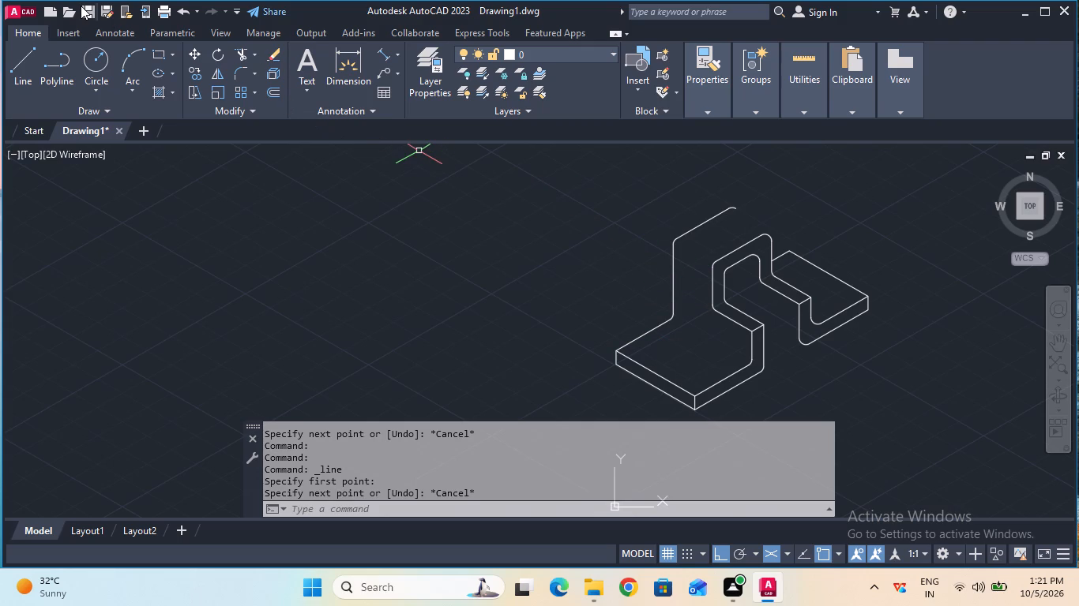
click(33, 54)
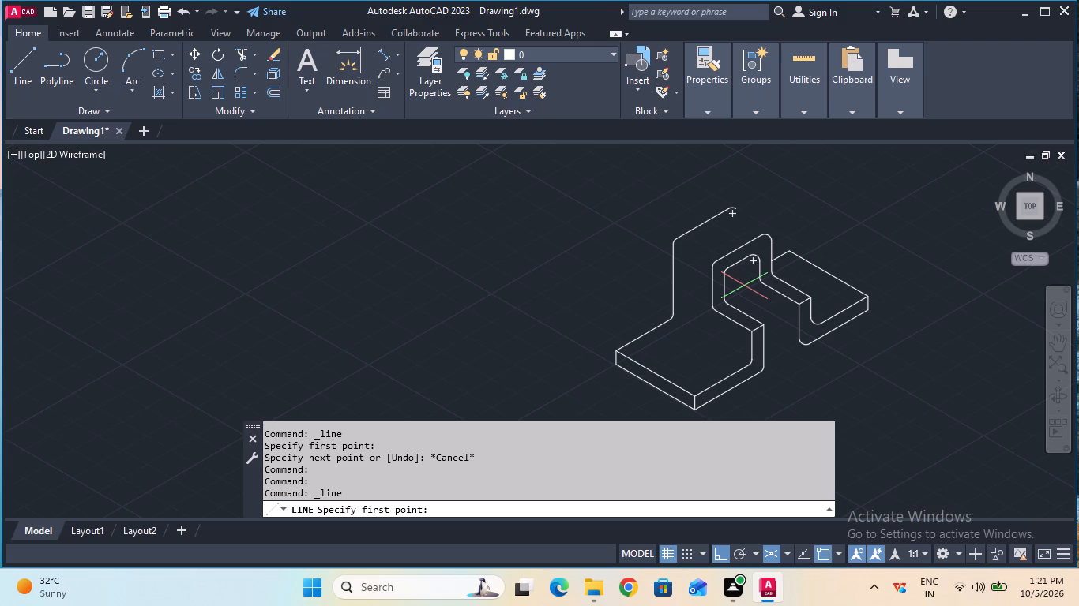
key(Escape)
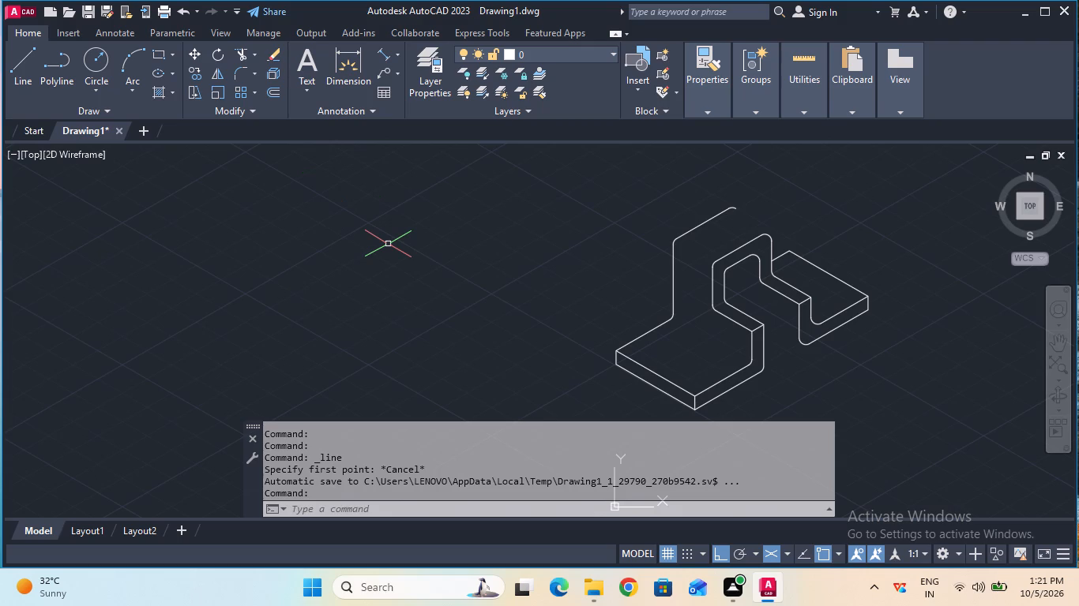
With the CENTER linetype, draw a 12 mm line from the midpoint of the lower flange's front top edge inward along the 150° axis.
double_click(697, 106)
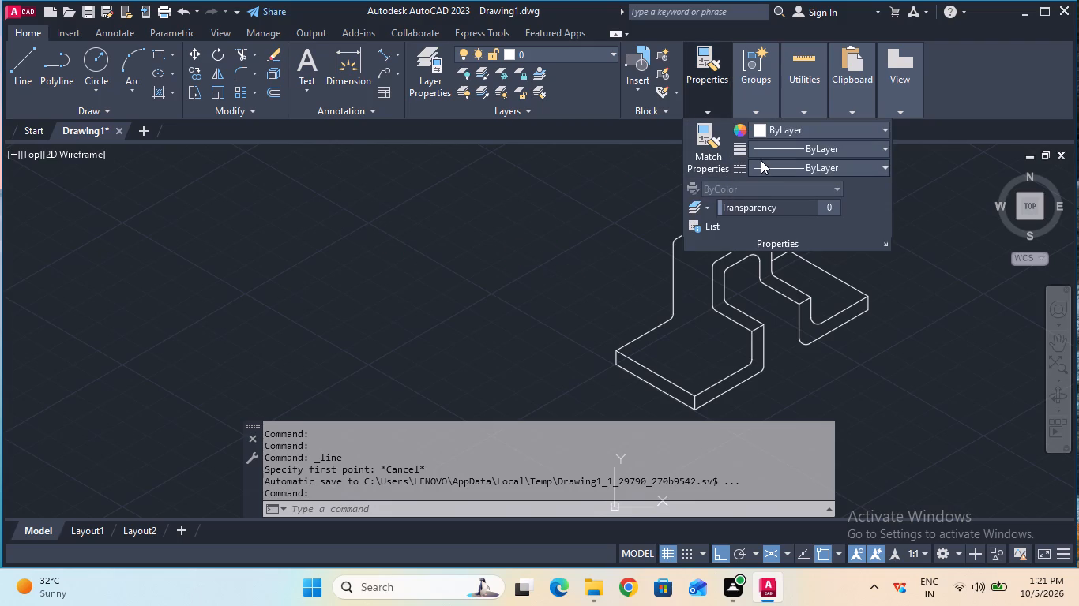
click(761, 160)
click(776, 224)
click(35, 80)
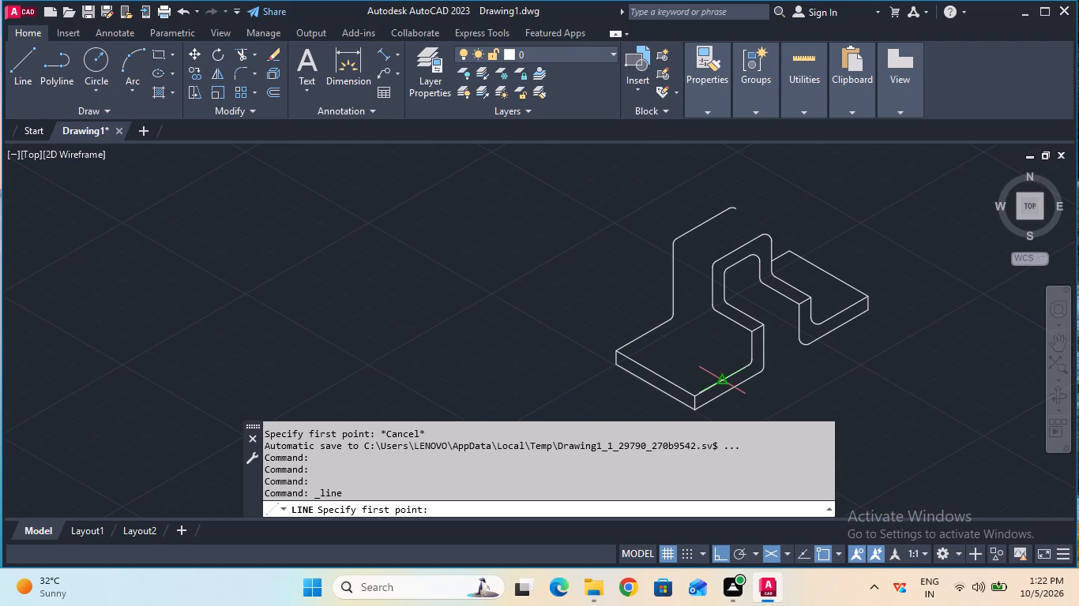
click(726, 382)
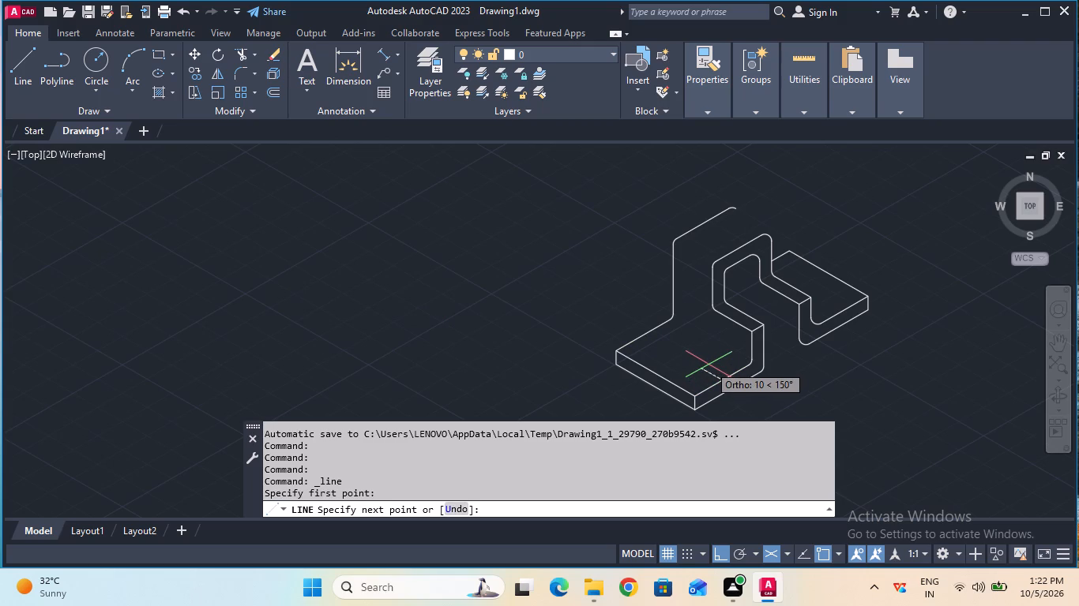
text(12)
key(Return)
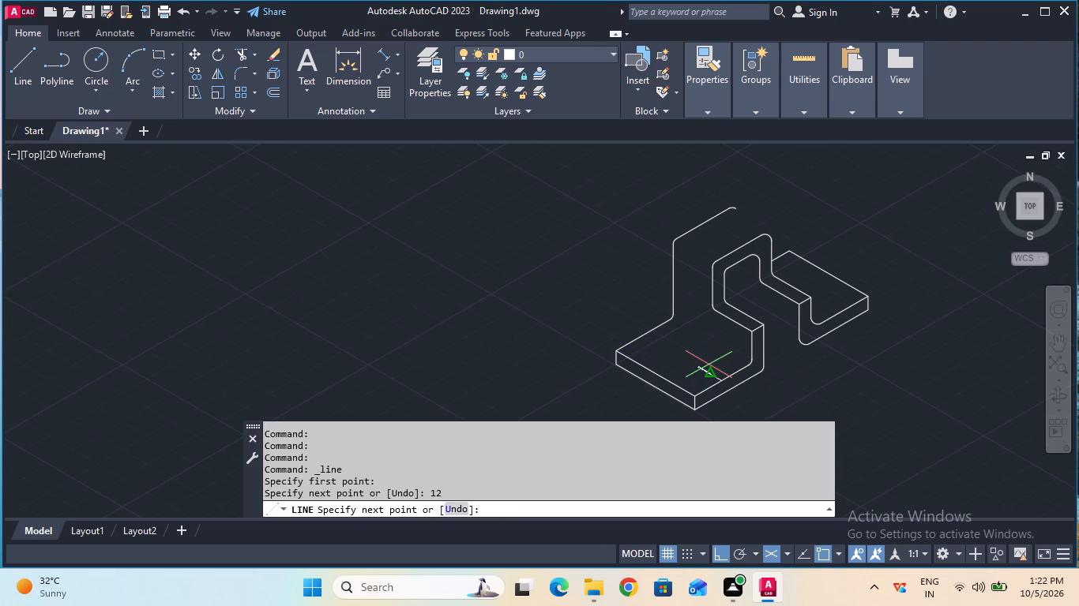
key(Escape)
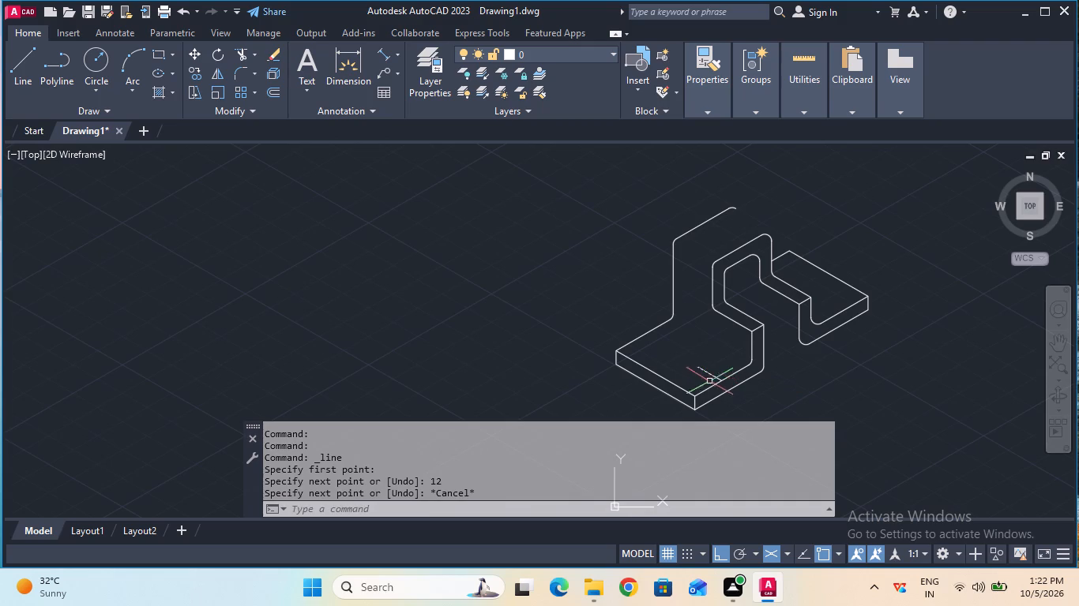
With the linetype set to ByBlock, draw an isocircle of radius 4 mm centred on the inner end of the 12 mm centre line.
click(711, 110)
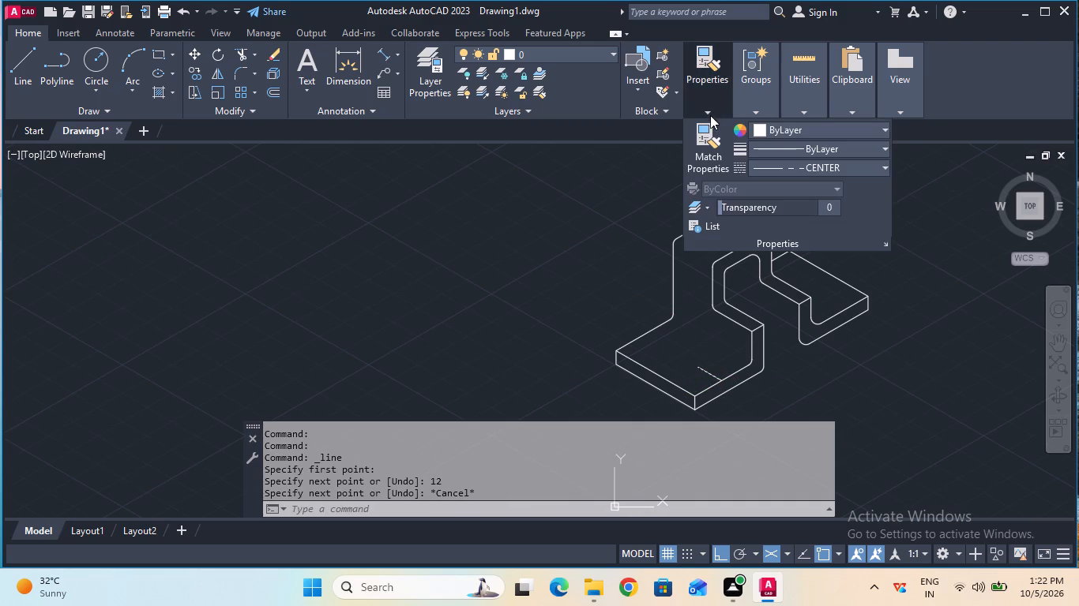
click(767, 172)
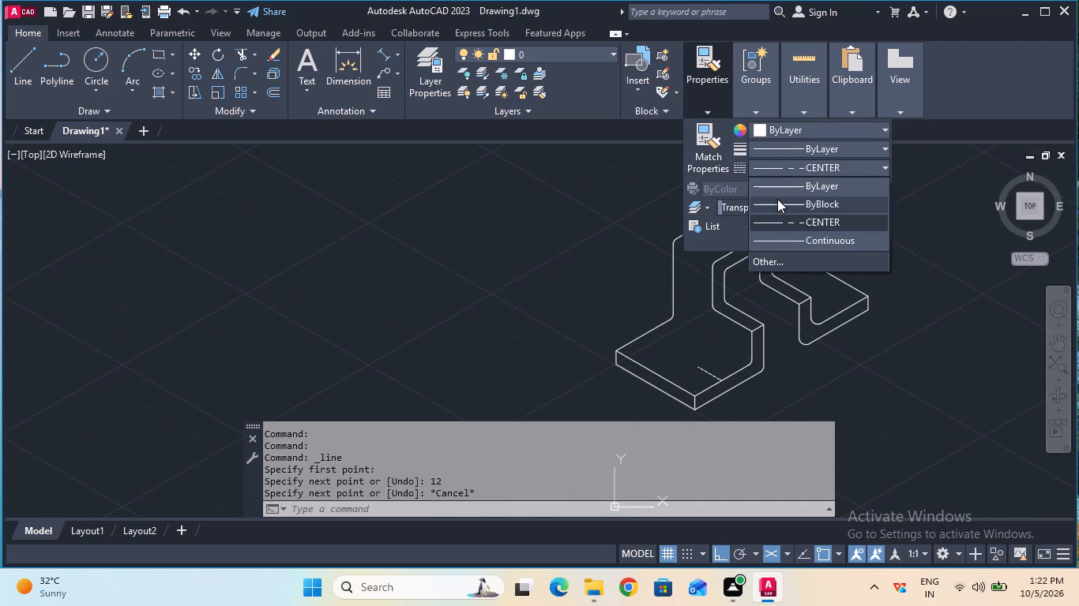
click(778, 200)
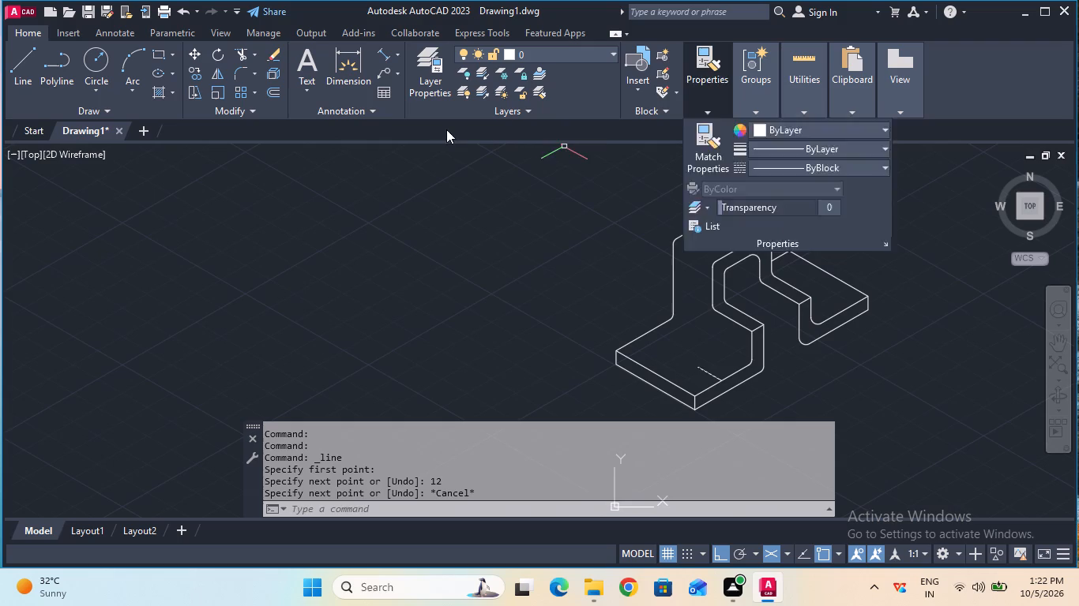
key(e)
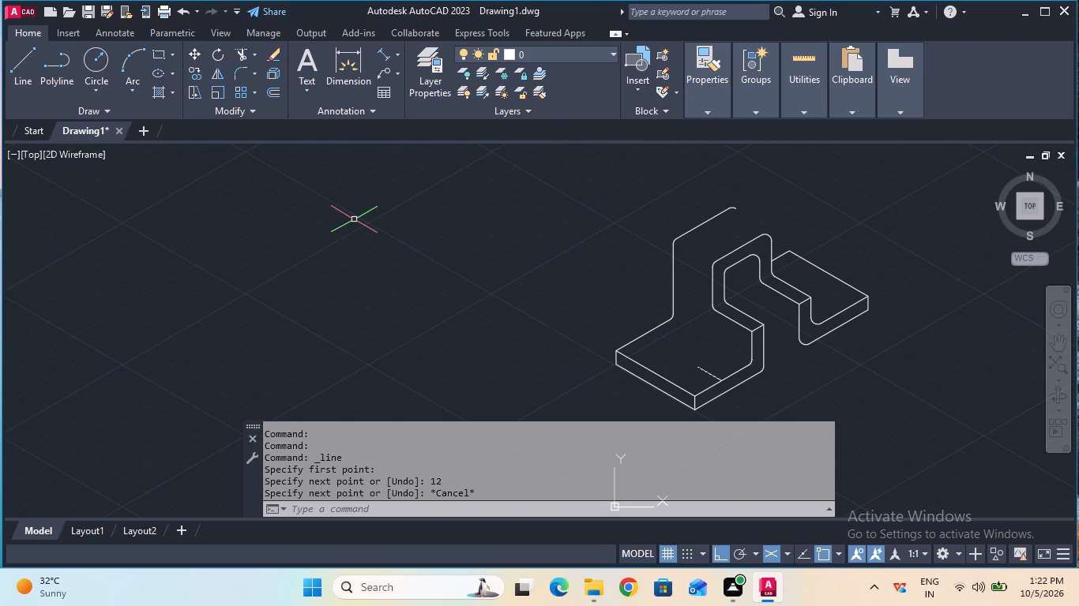
text(ll)
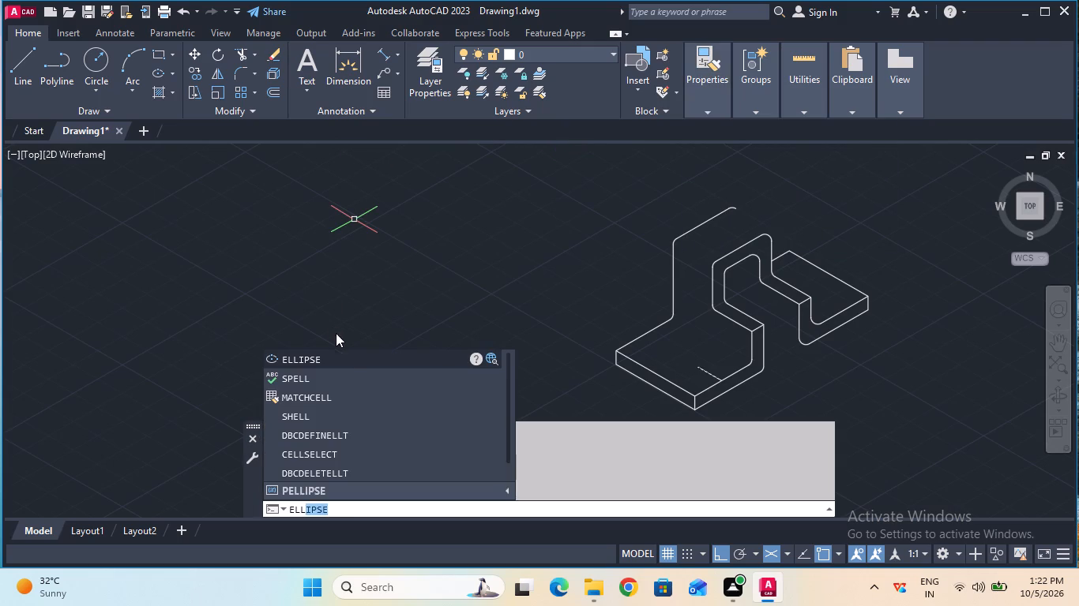
click(353, 362)
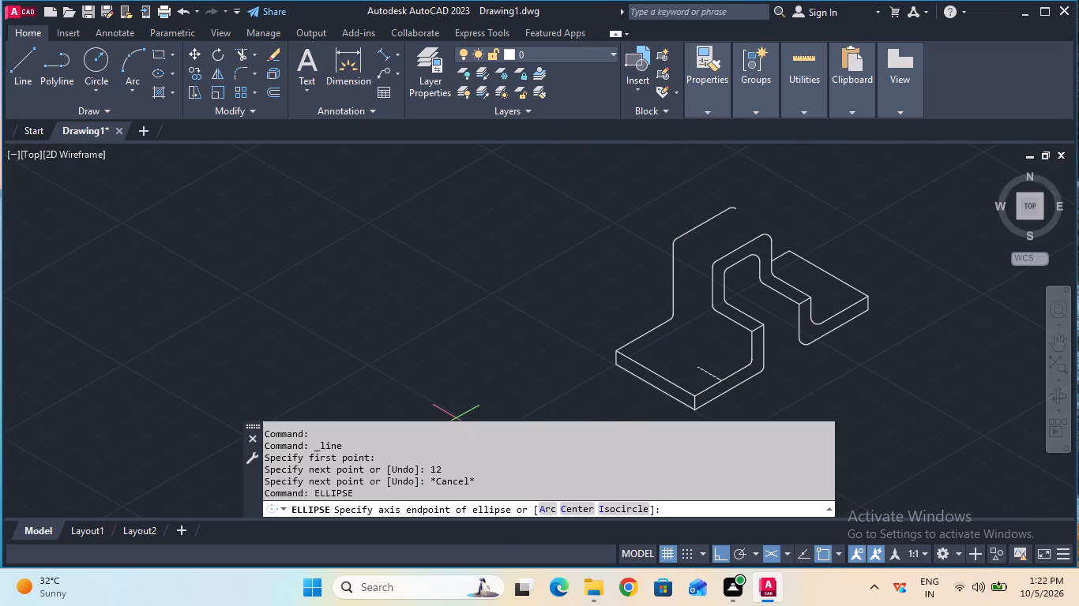
click(617, 503)
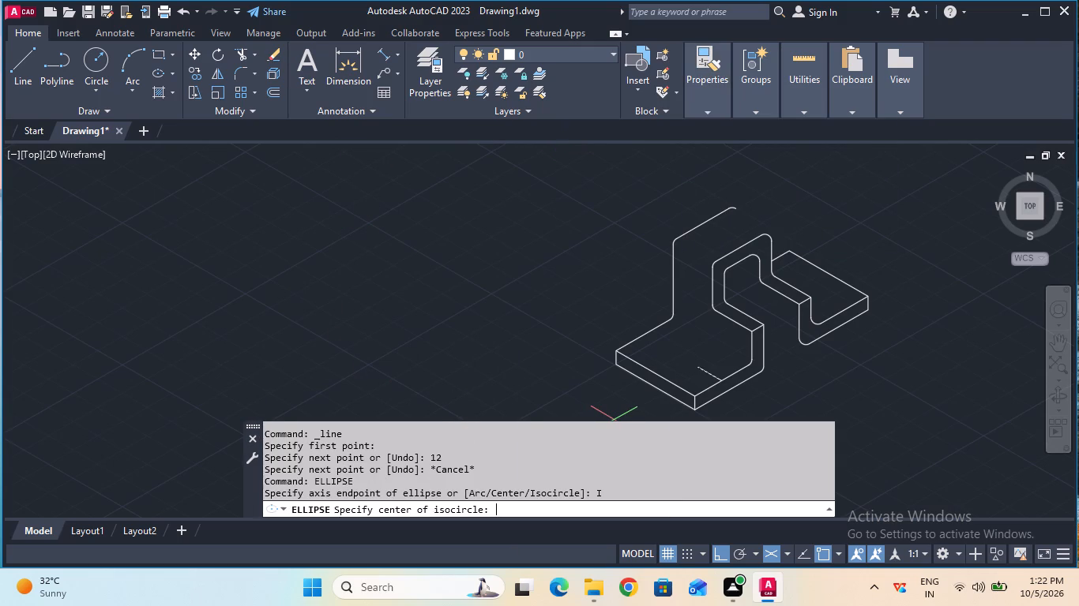
click(694, 368)
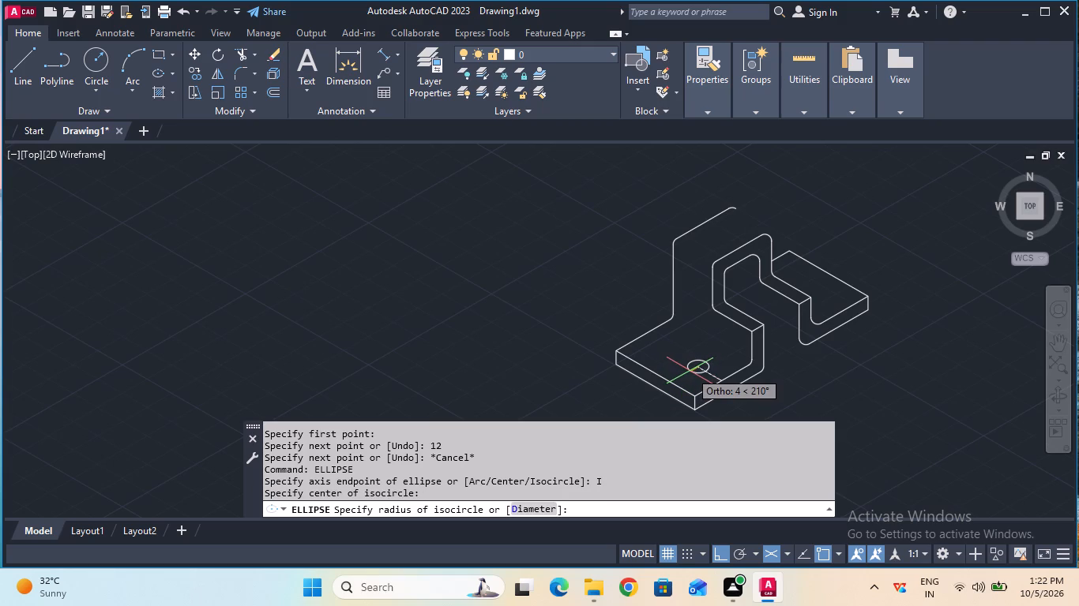
key(4)
key(Return)
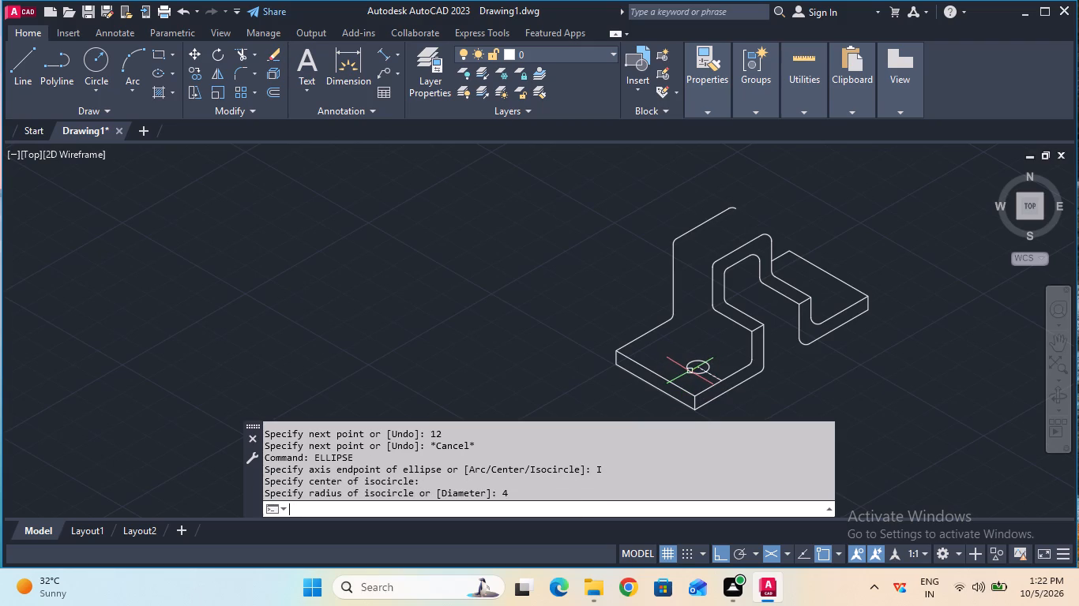
key(Escape)
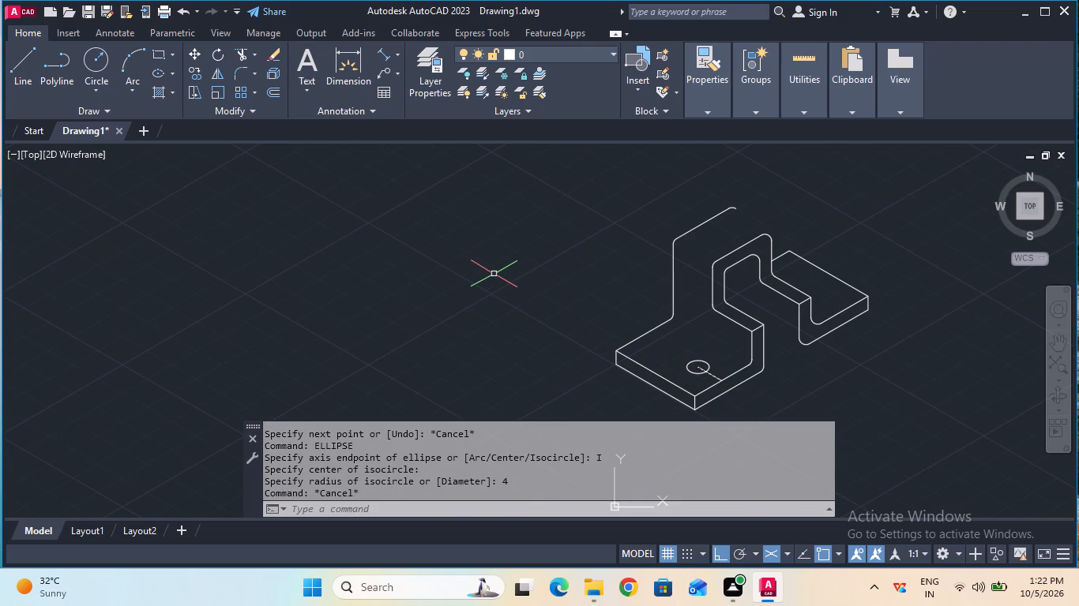
Copy the 4 mm radius isocircle from its centre 16 mm further inward along the 150° axis on the lower flange.
click(195, 73)
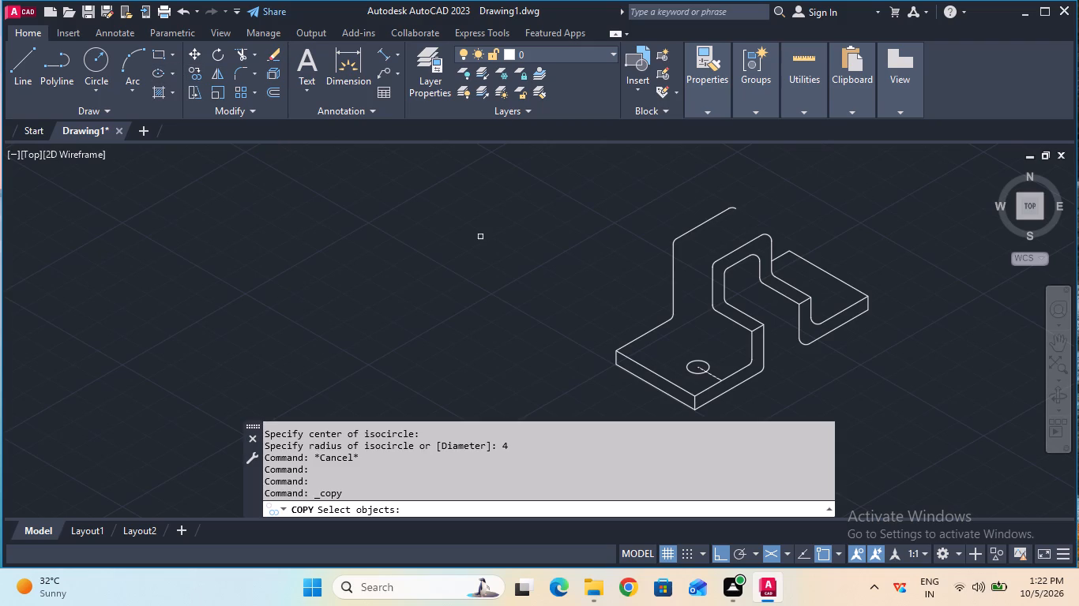
click(686, 364)
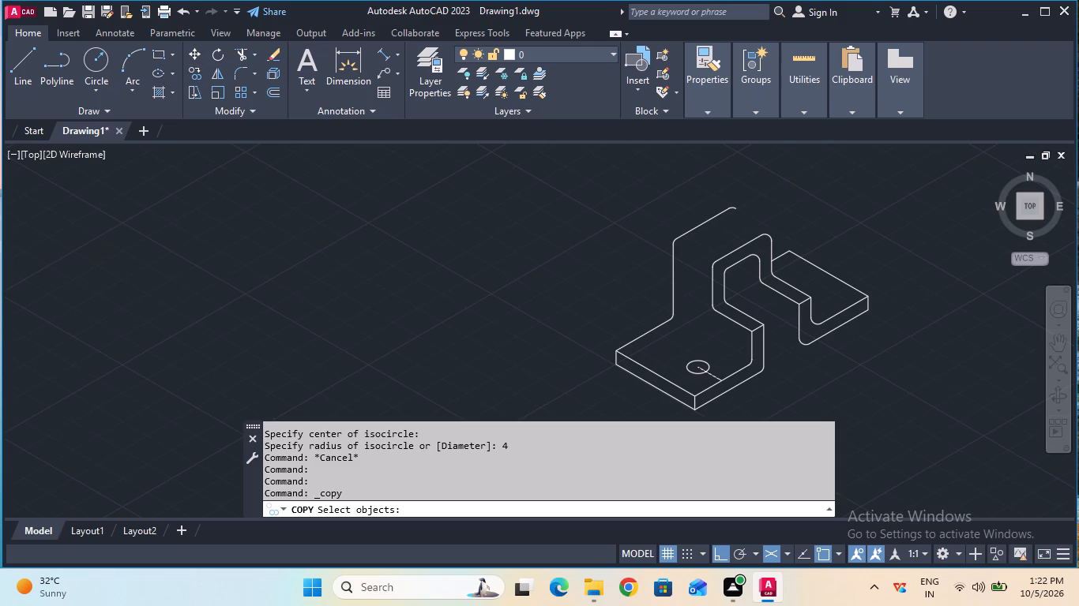
key(Return)
click(699, 368)
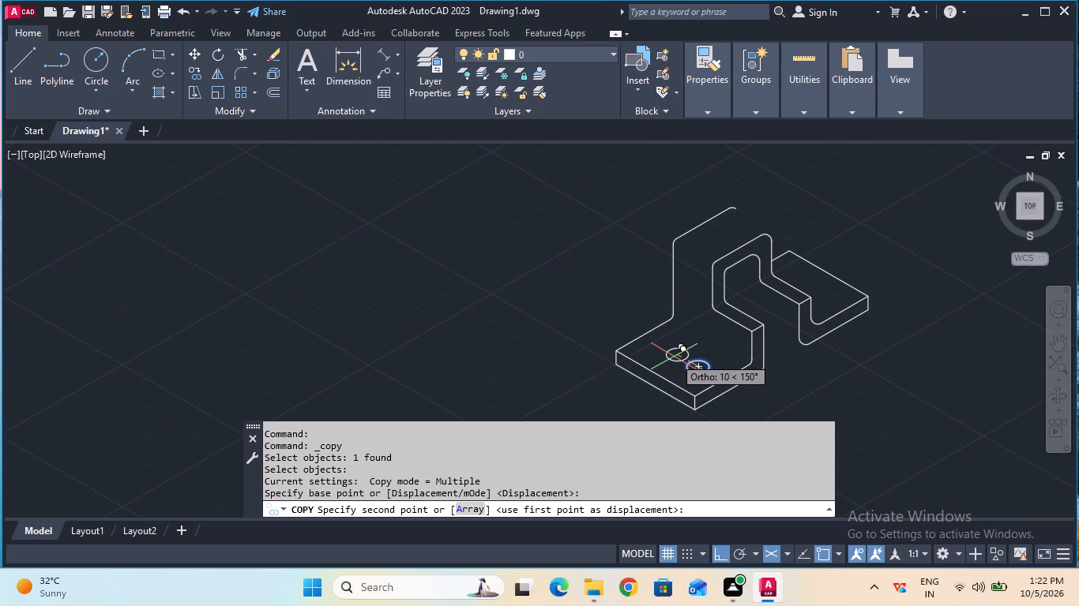
key(1)
key(6)
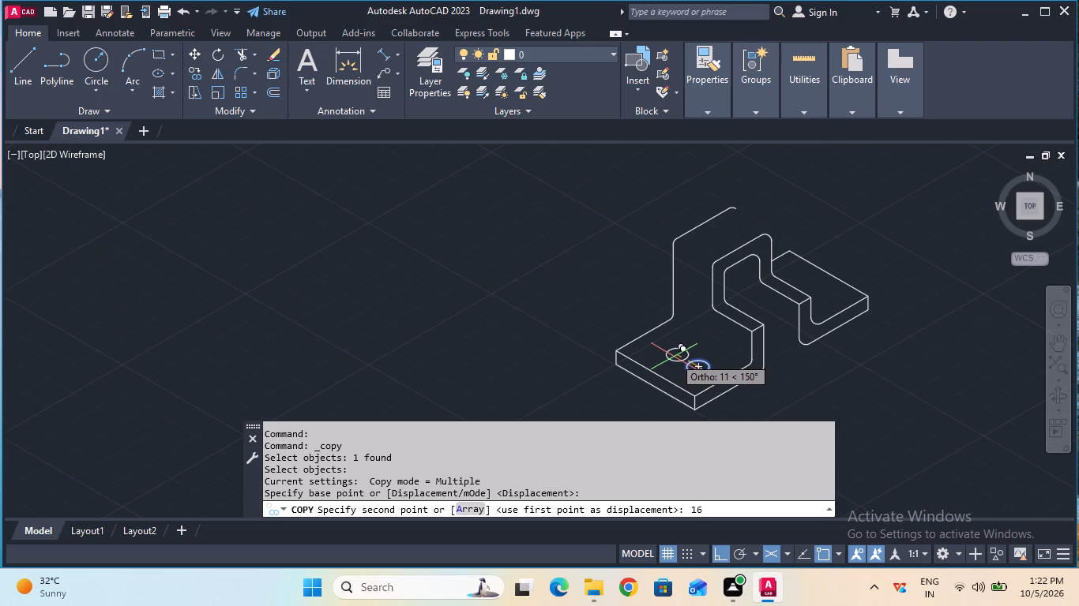
key(Return)
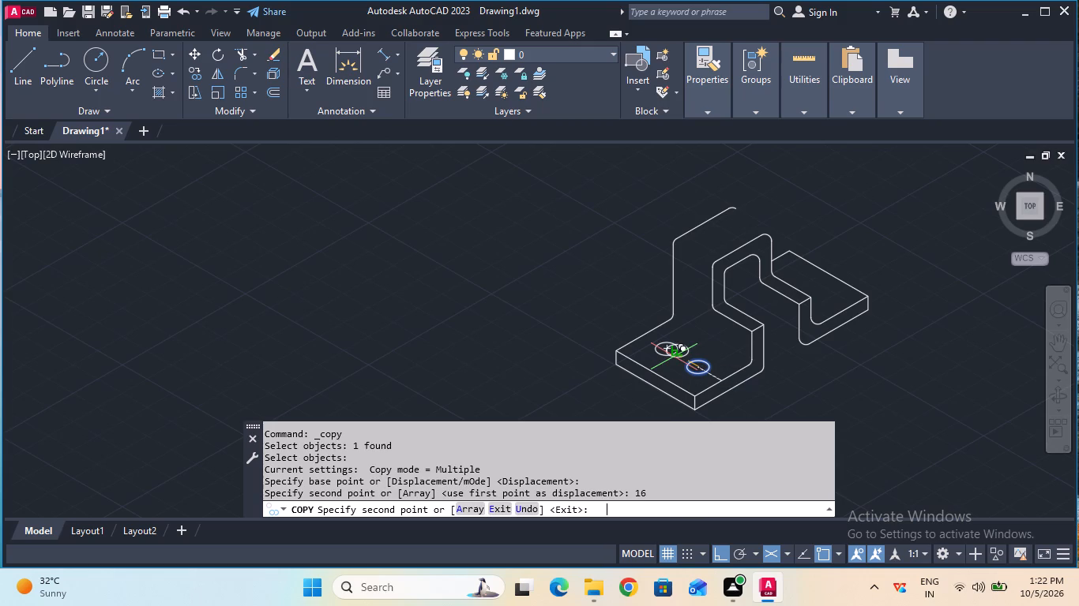
key(Escape)
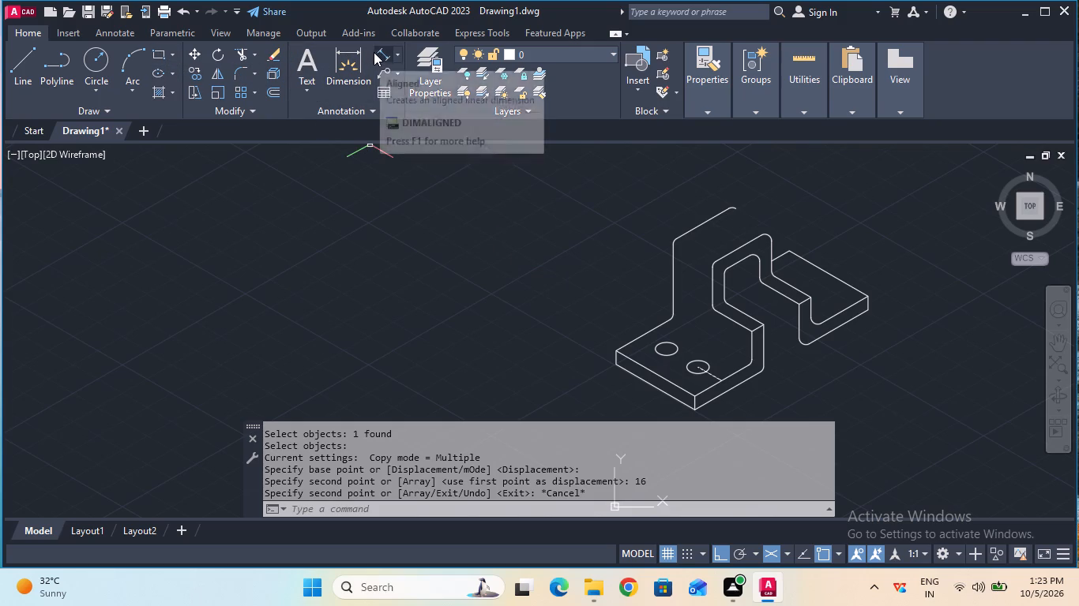
Extend the lower flange's centre line through both hole circles up to the flange's back top edge.
click(256, 57)
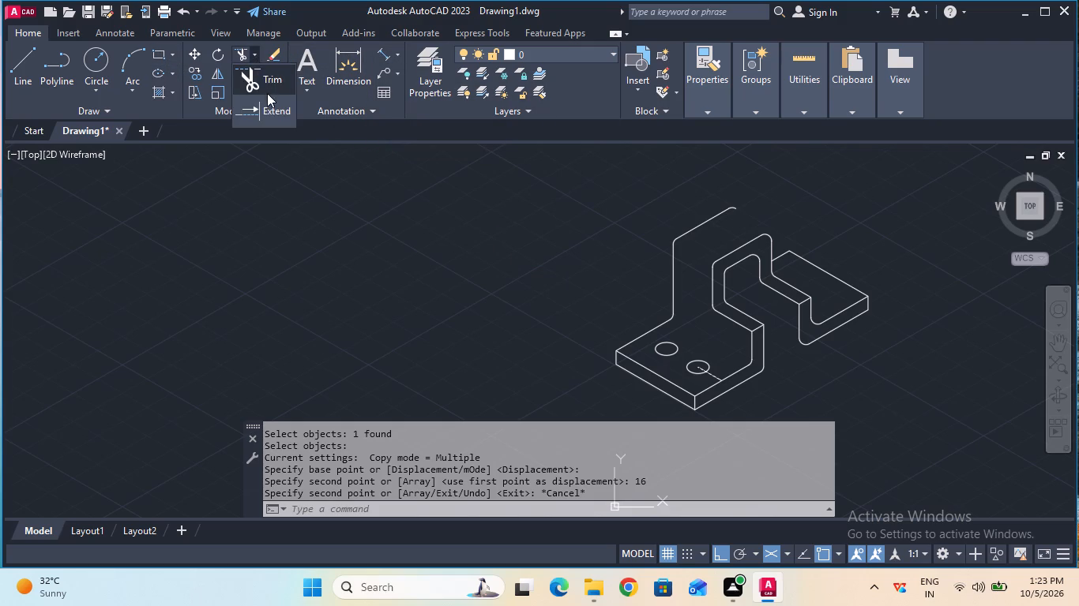
click(272, 106)
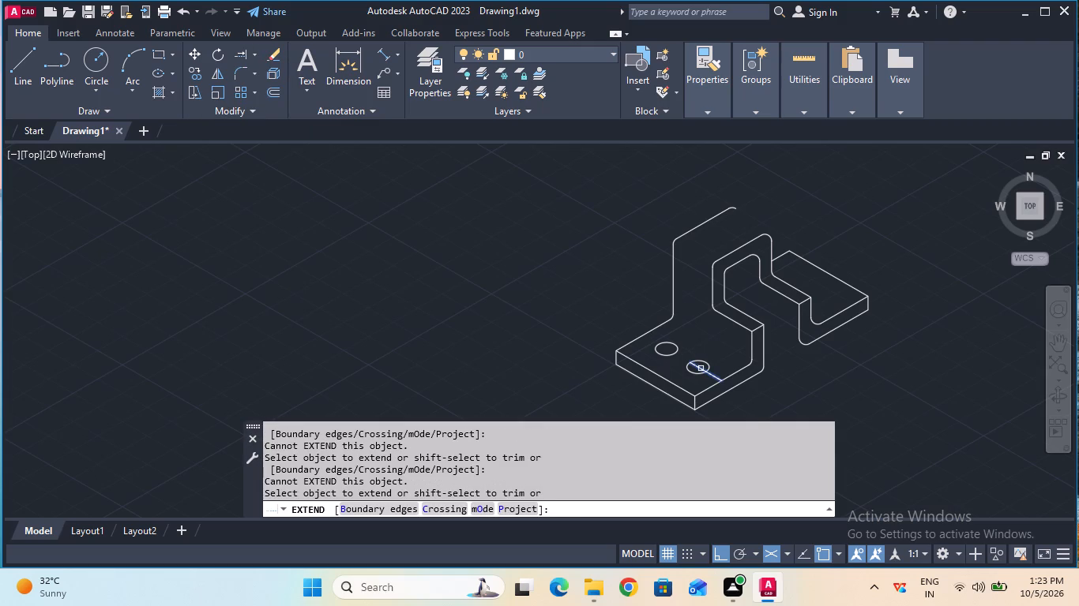
click(701, 368)
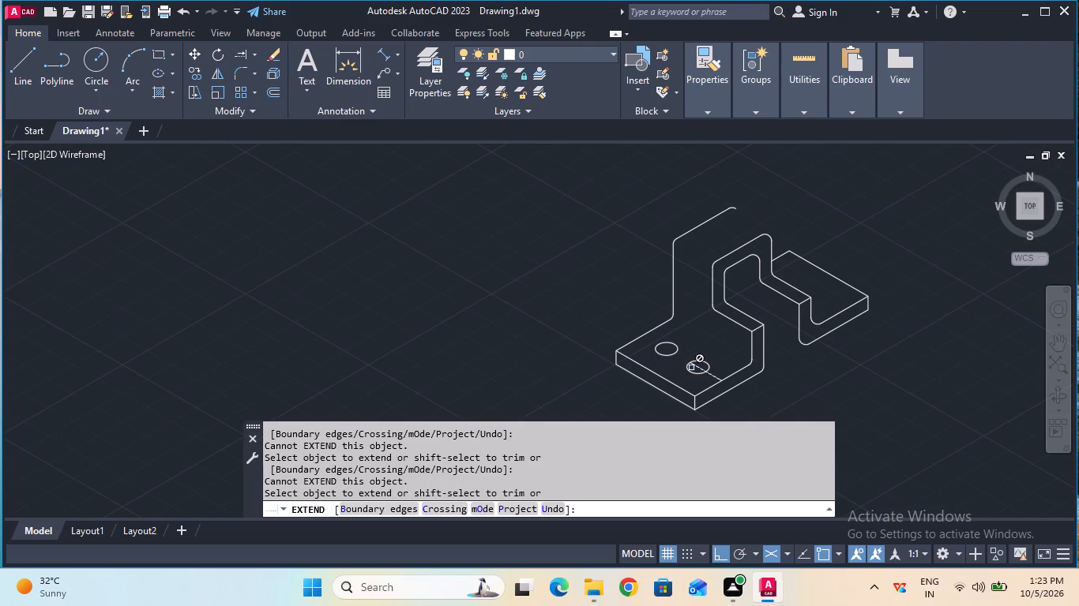
click(693, 365)
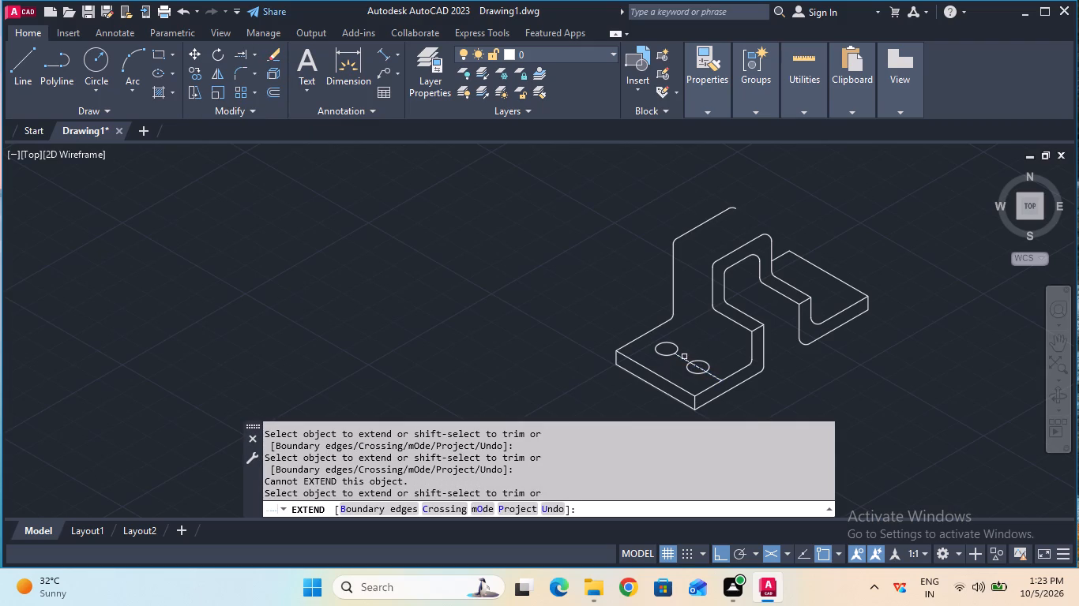
click(682, 358)
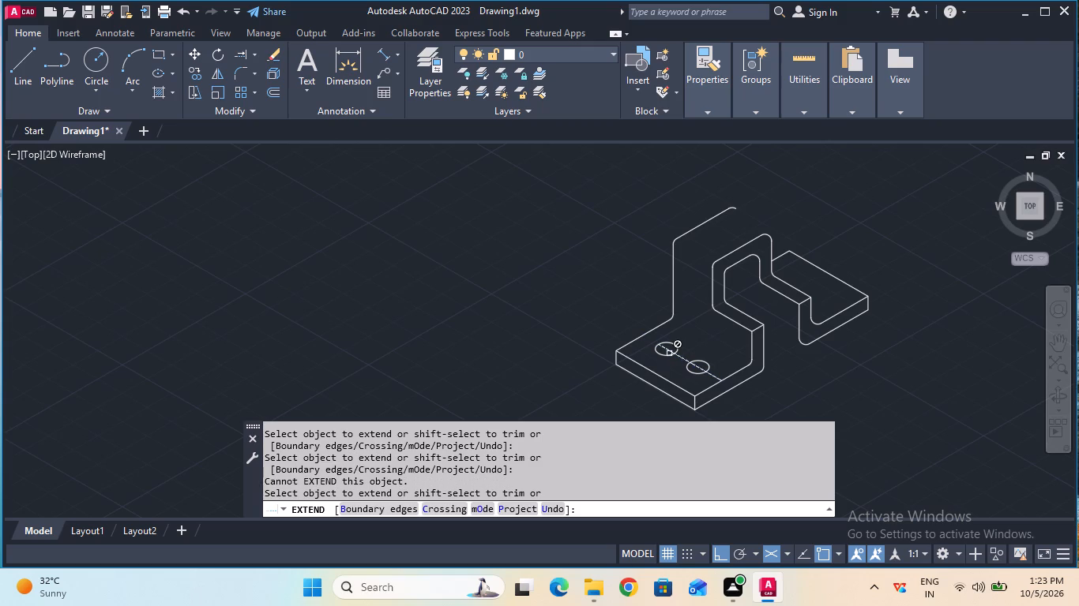
click(668, 350)
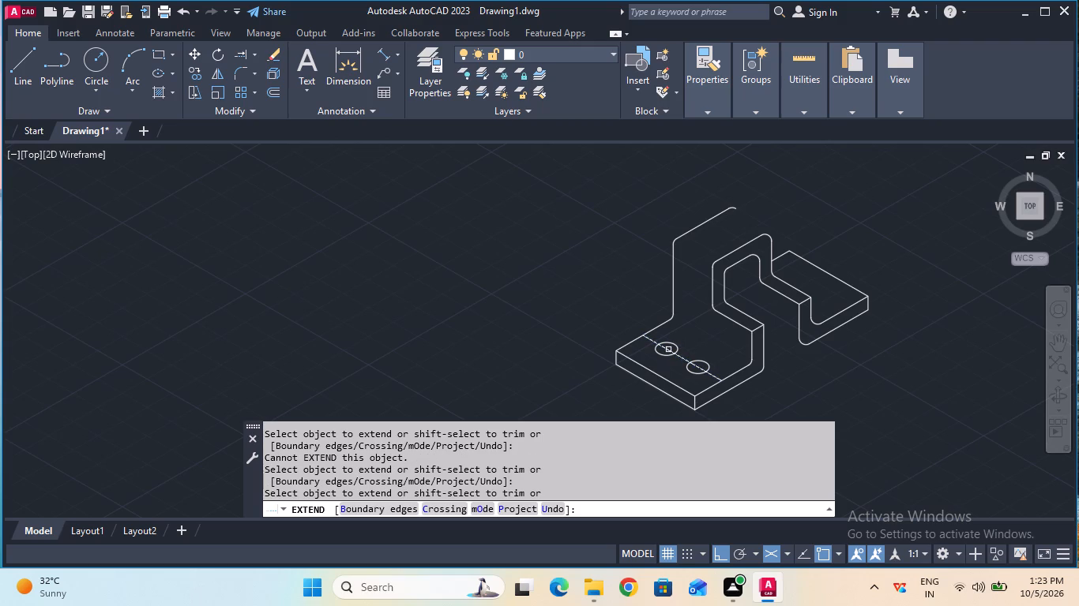
key(Escape)
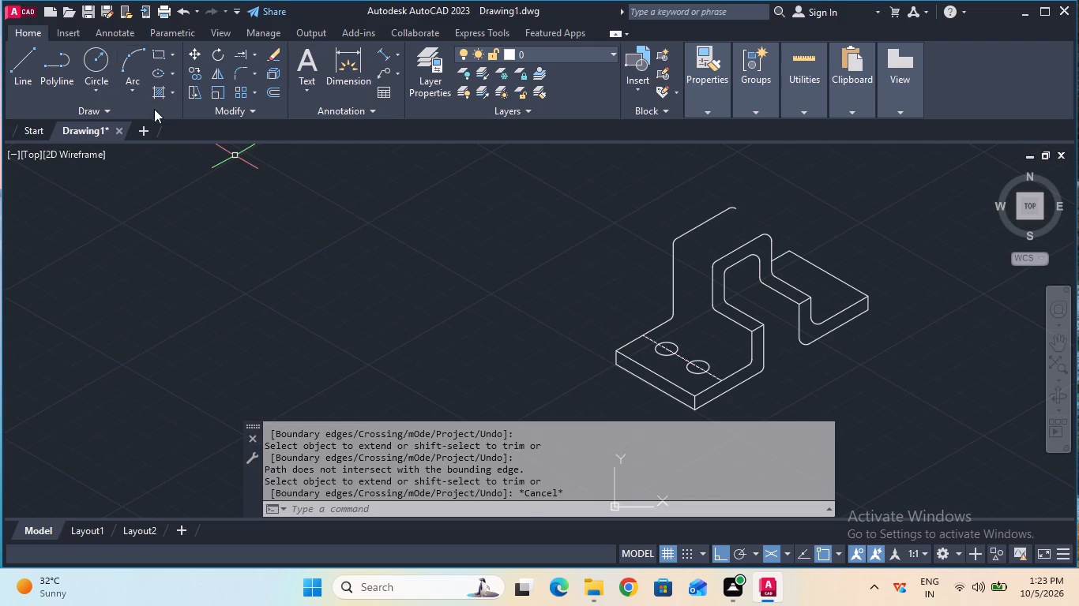
With the CENTER linetype, draw a 12 mm line from the copied back hole's centre towards the flange's free end edge.
click(687, 107)
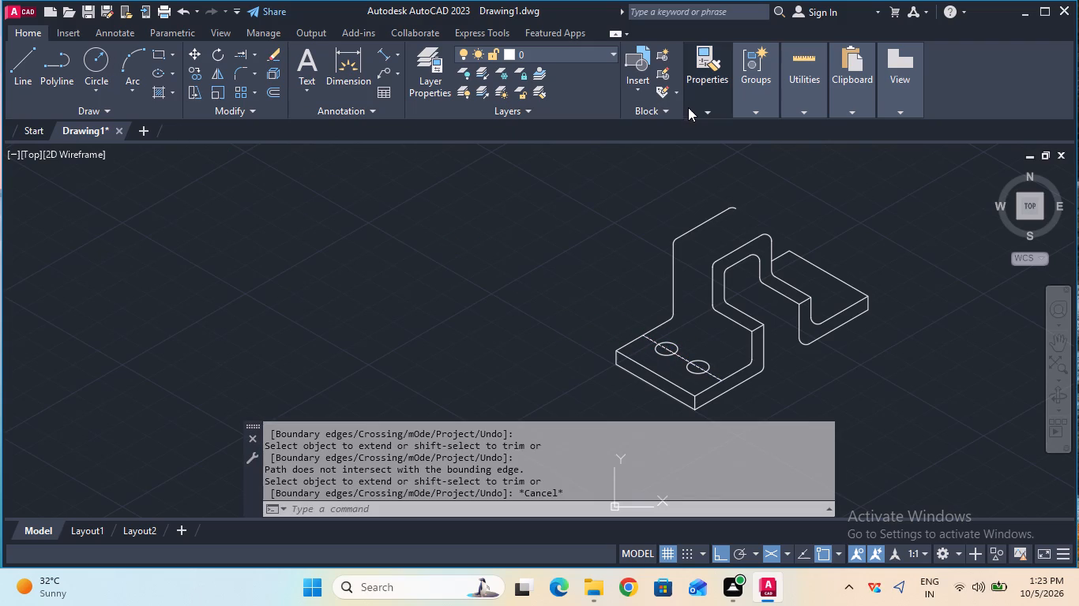
click(753, 160)
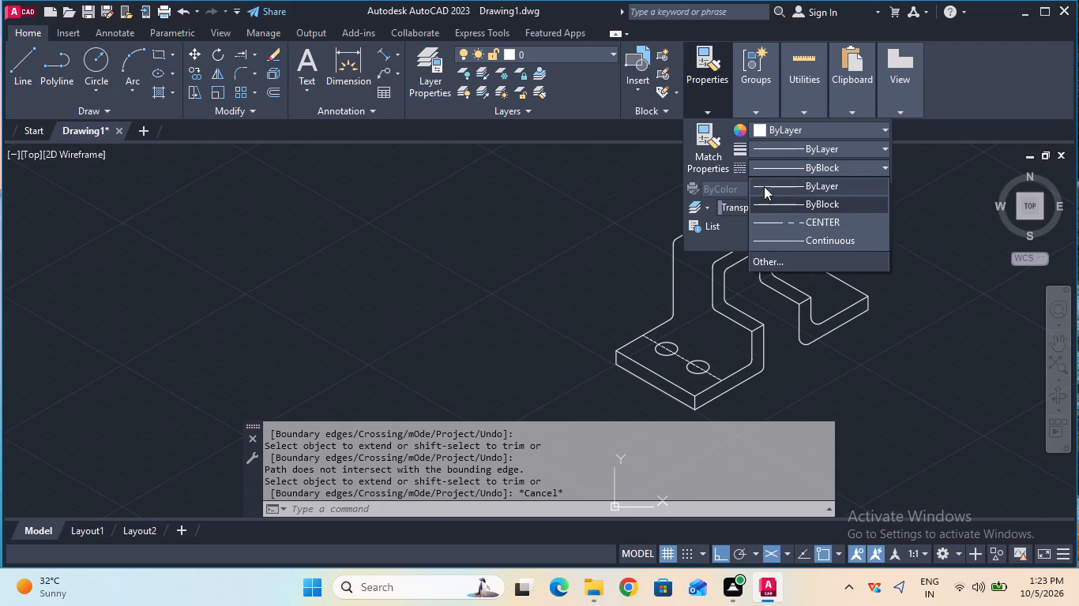
click(776, 220)
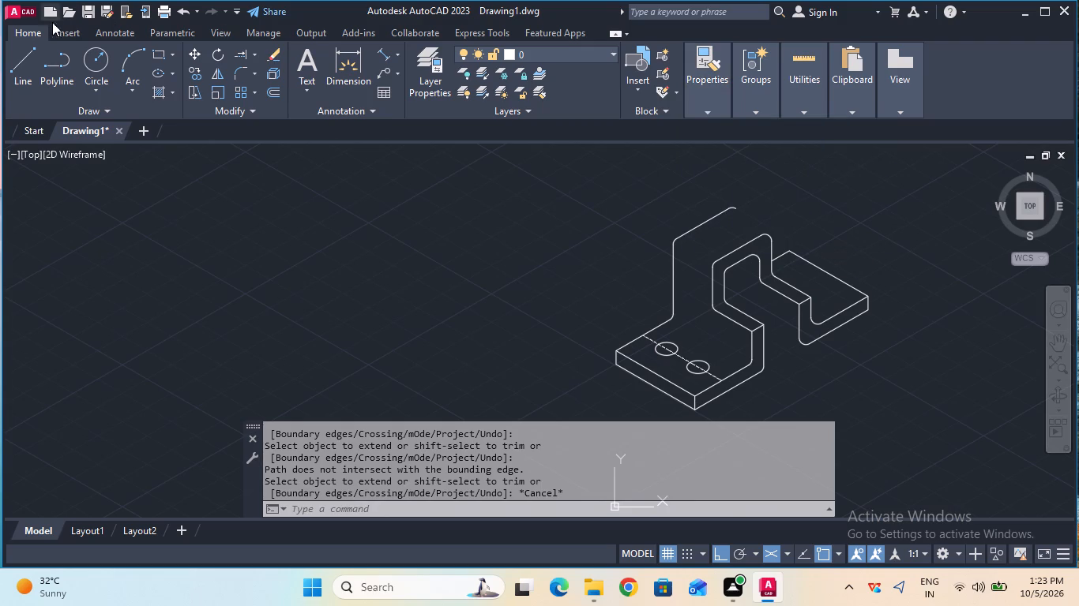
click(24, 49)
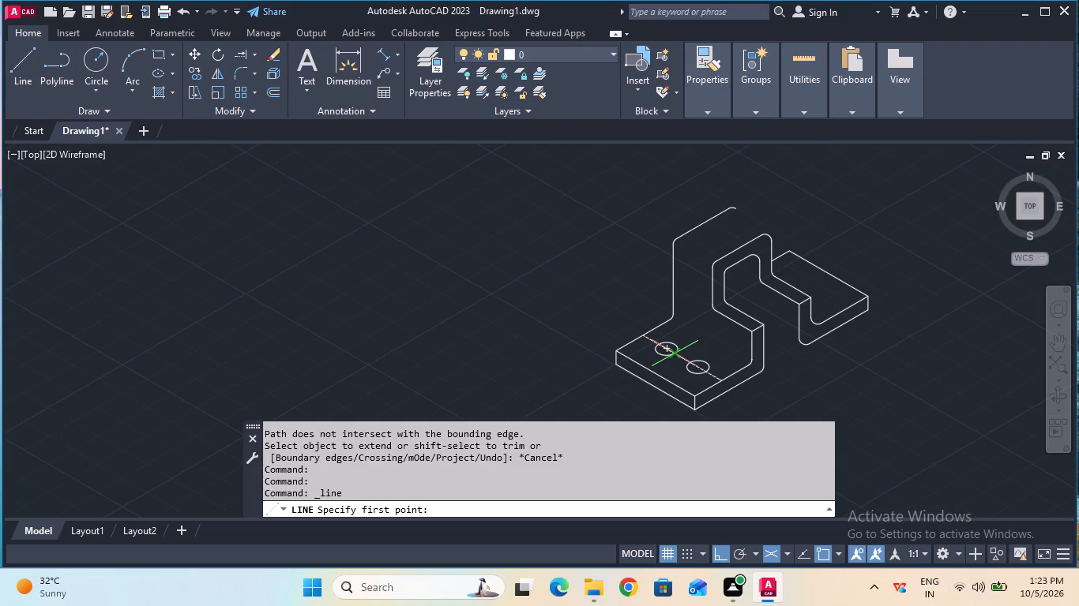
click(666, 347)
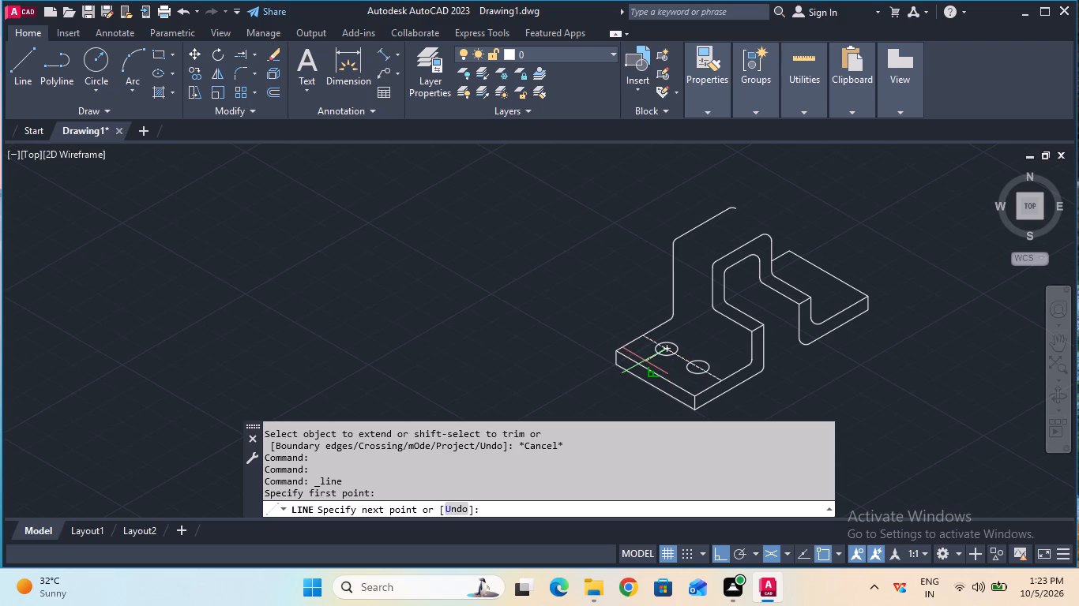
text(12)
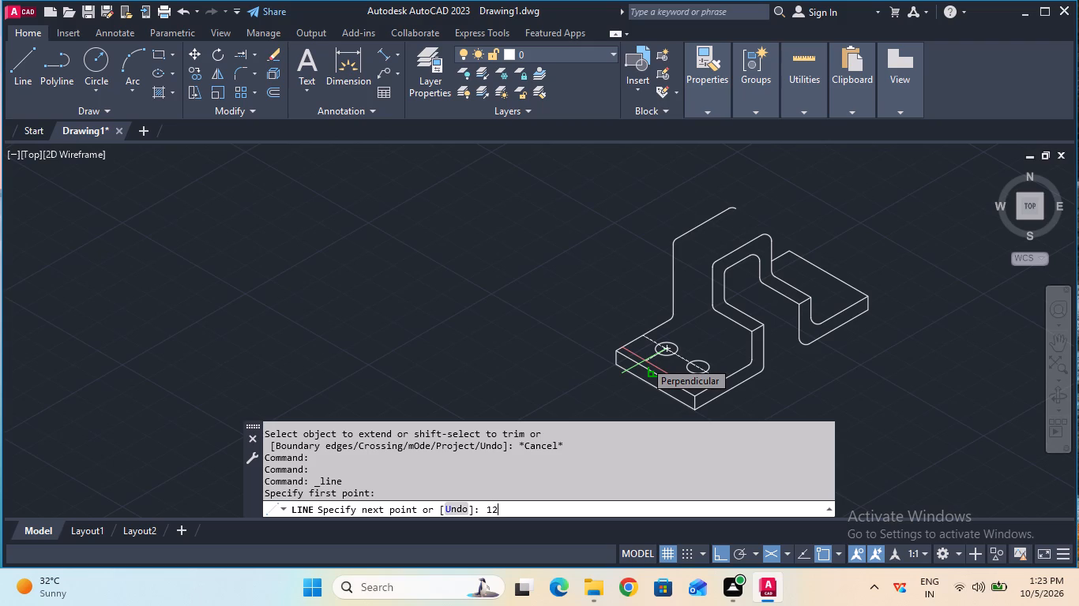
key(Return)
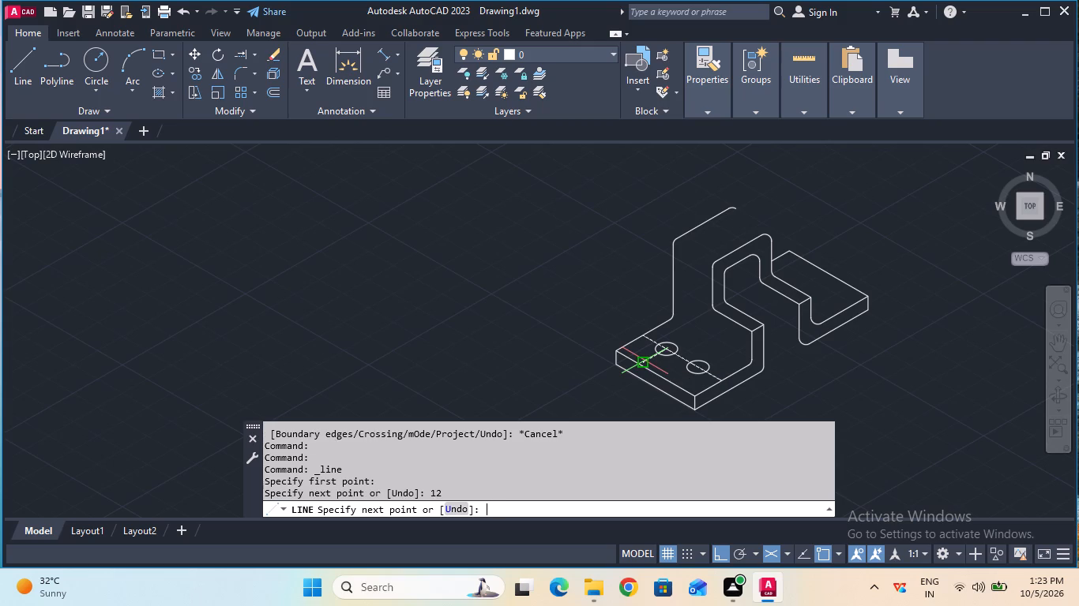
key(Escape)
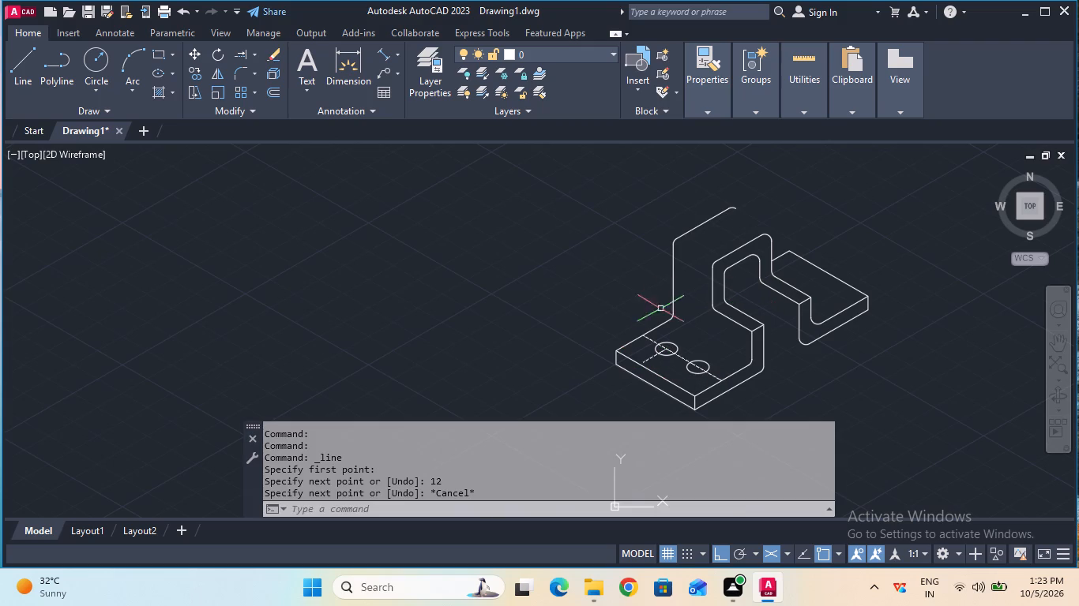
Draw a 12 mm centre line from the front hole's centre towards the flange's free end edge, parallel to the back hole's.
ctrl+scroll(641, 368, up, 1)
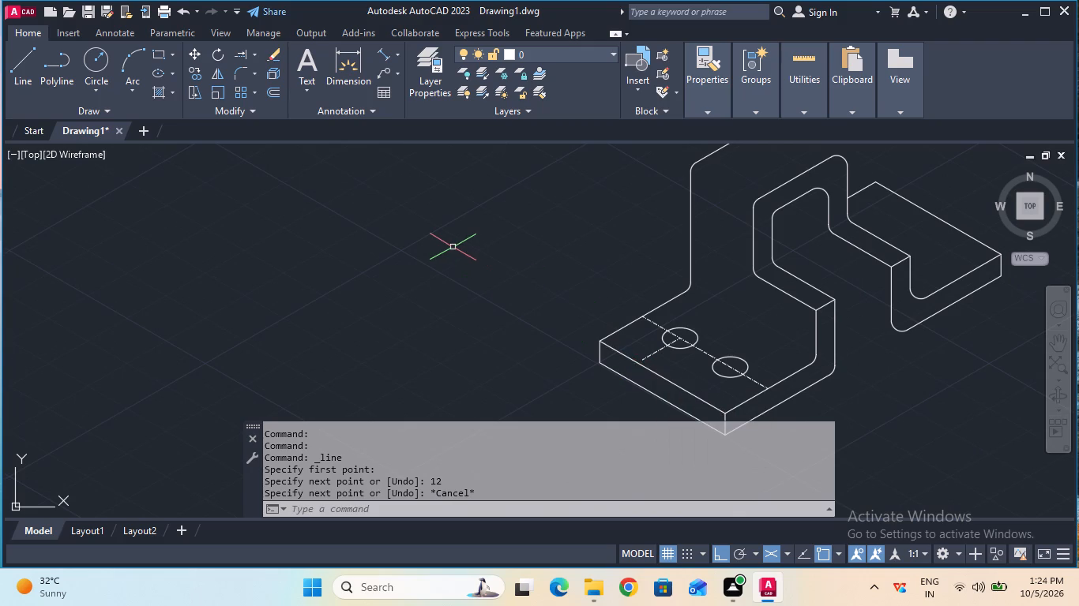
click(34, 68)
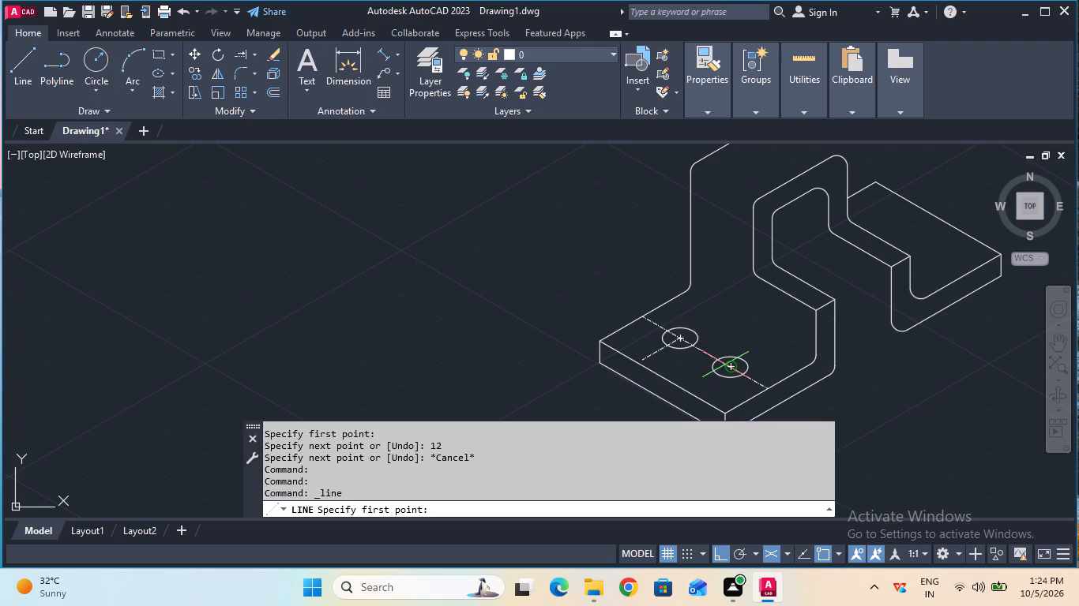
click(730, 369)
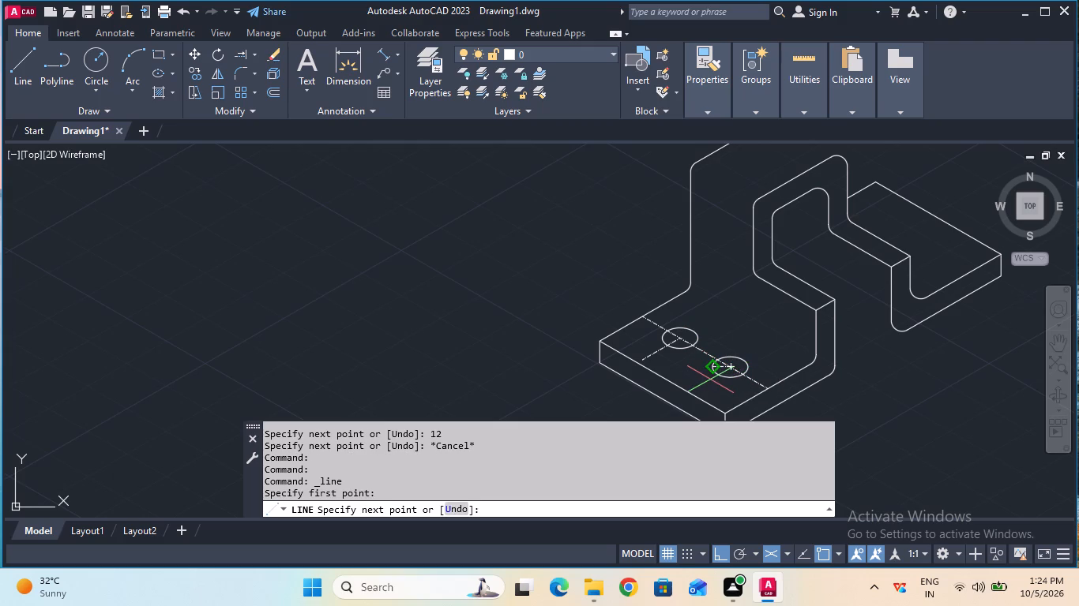
text(12)
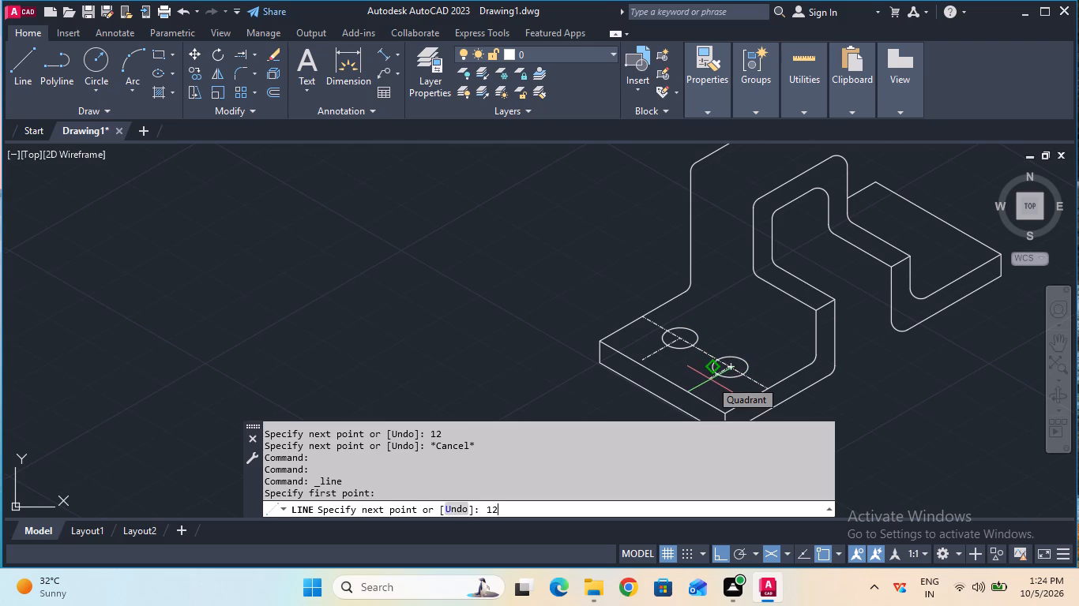
key(Return)
key(Escape)
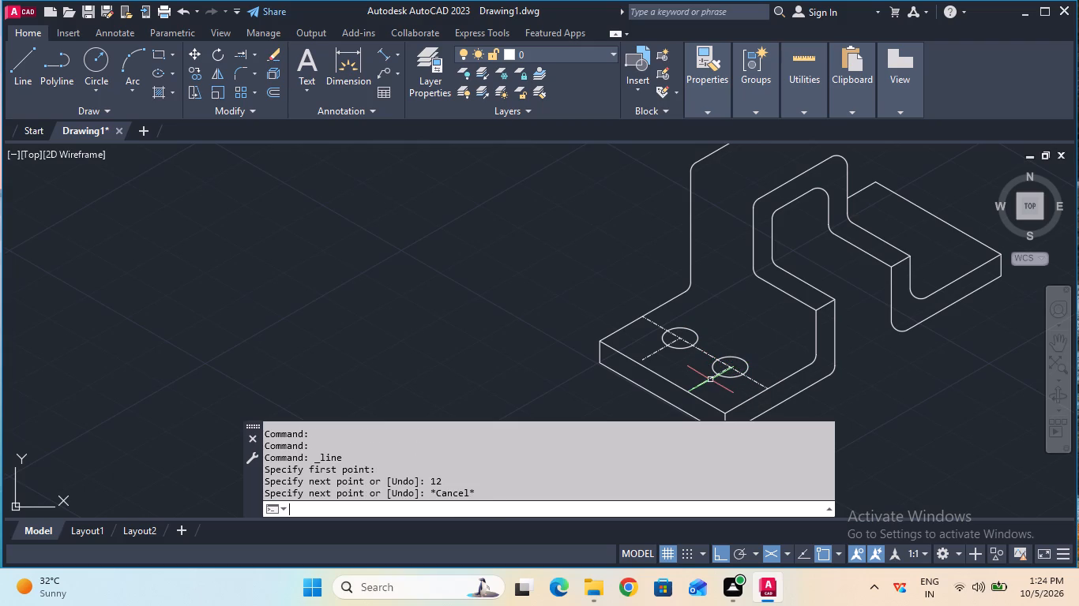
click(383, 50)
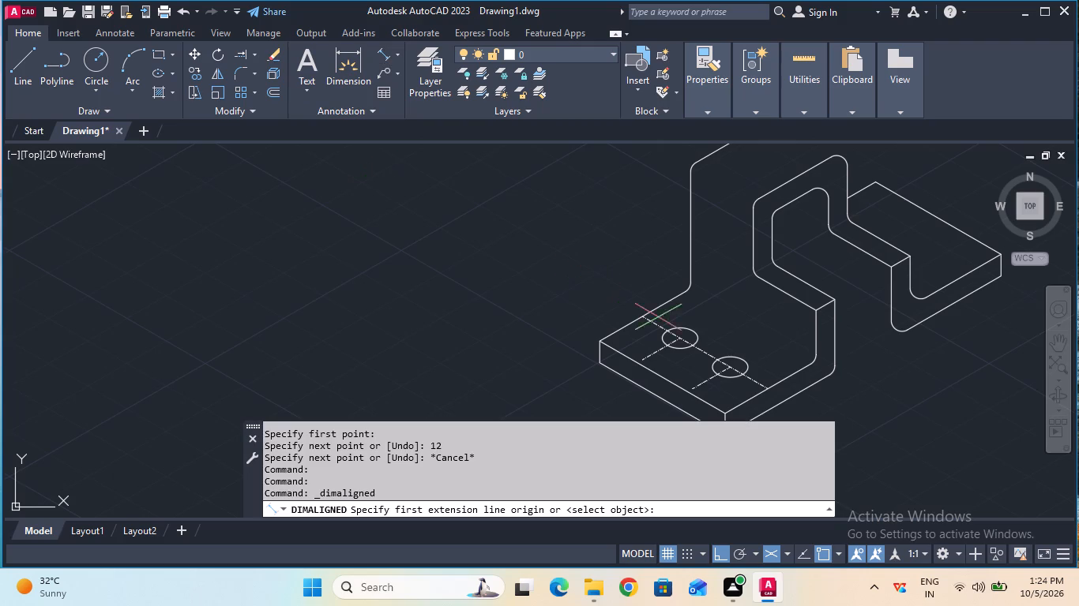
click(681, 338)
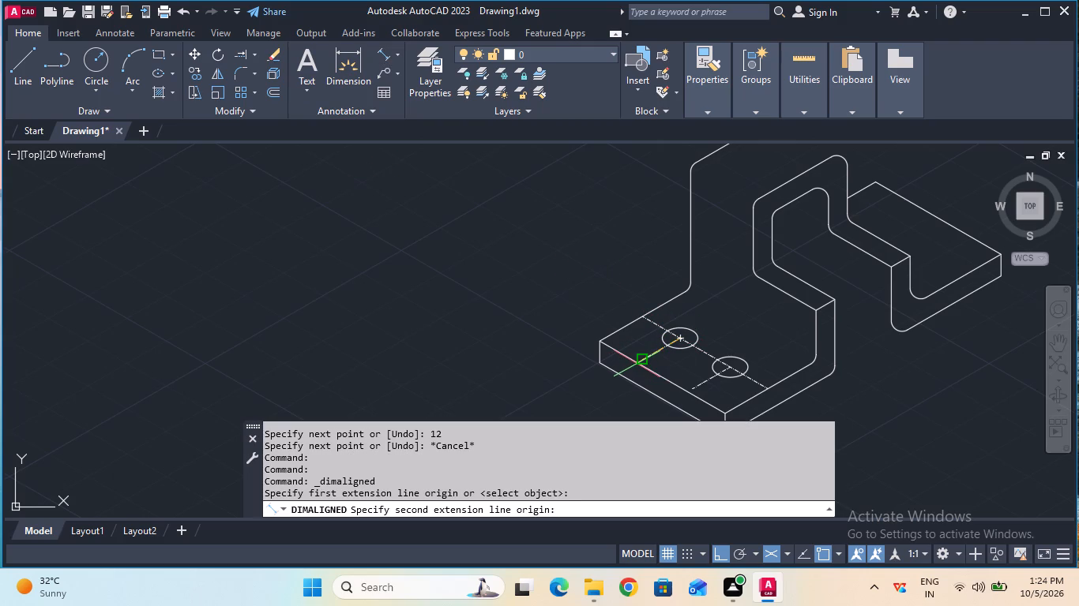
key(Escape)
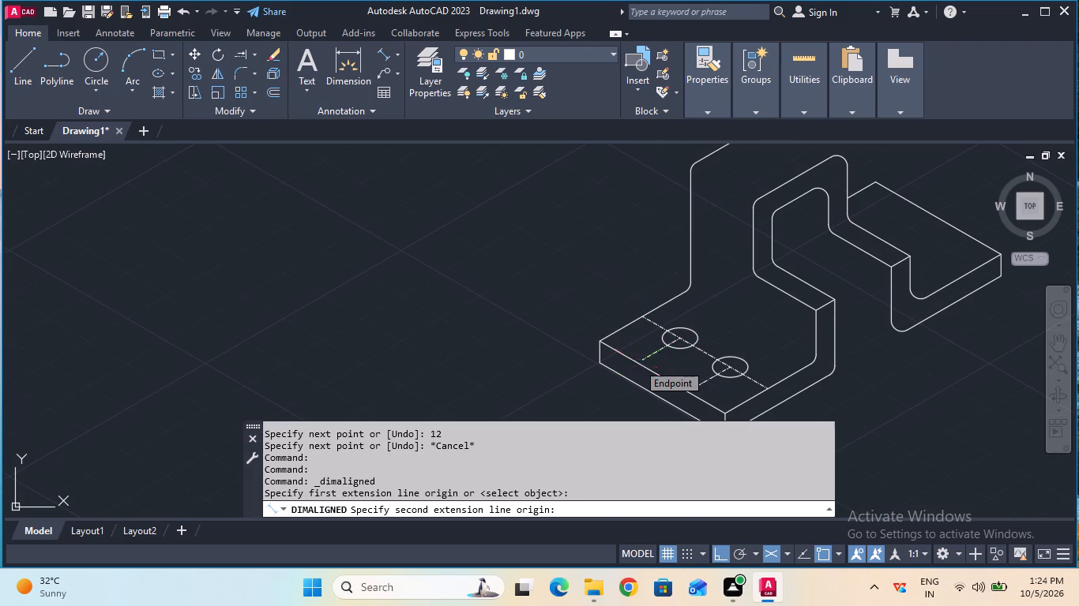
Extend both holes' 12 mm centre lines to the top edge of the lower flange's free end.
click(255, 61)
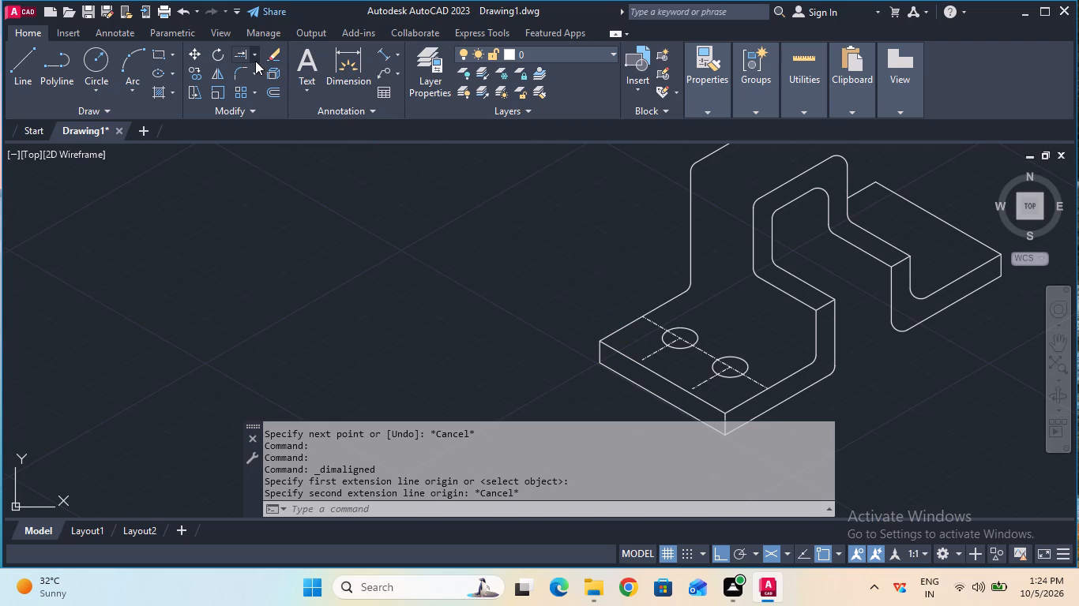
click(269, 103)
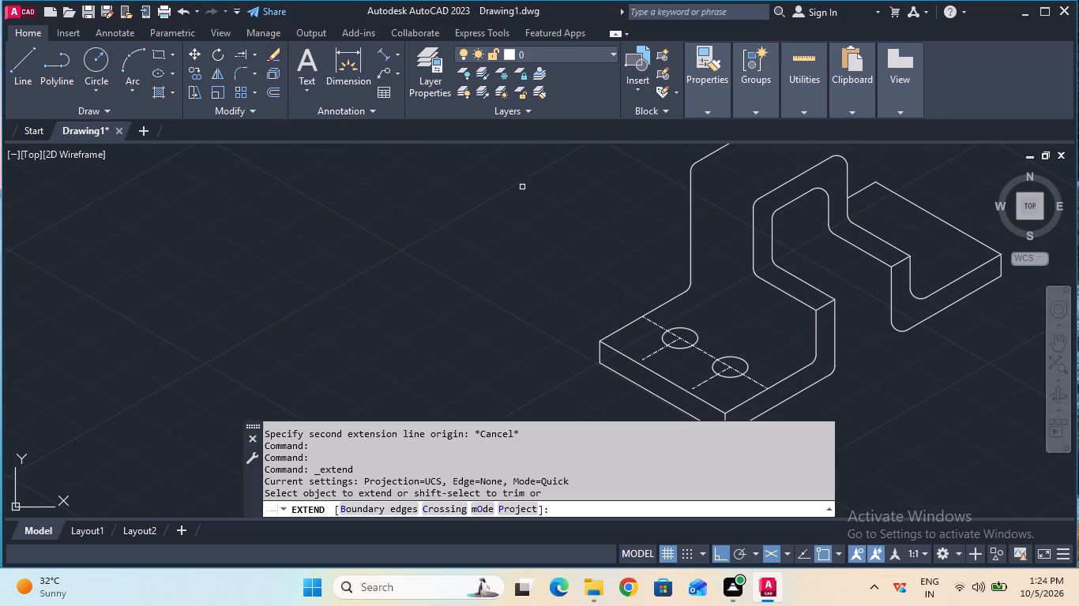
click(651, 355)
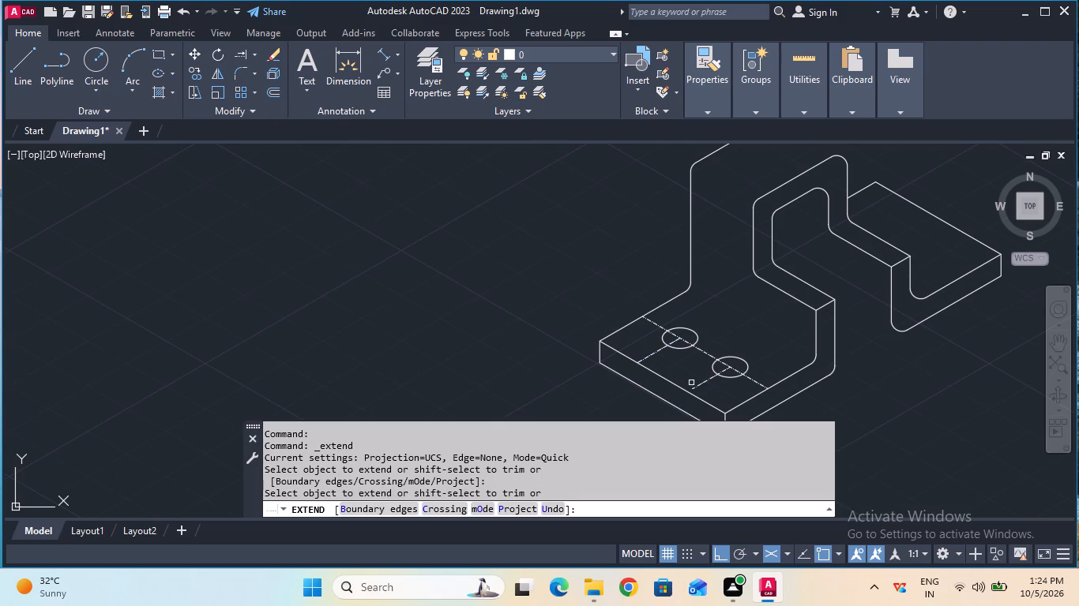
click(694, 387)
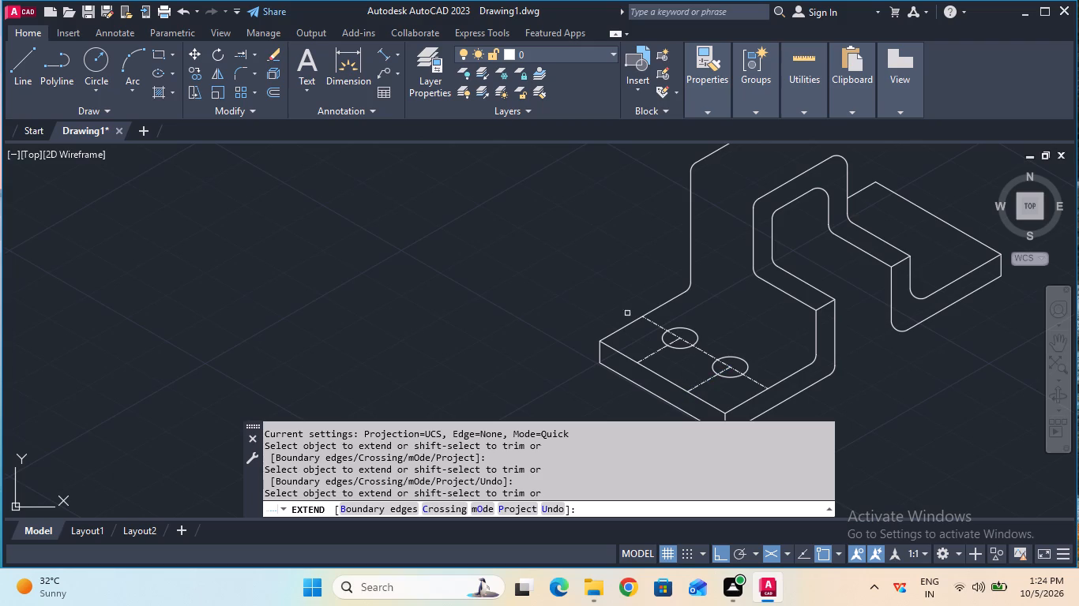
key(F1)
key(Escape)
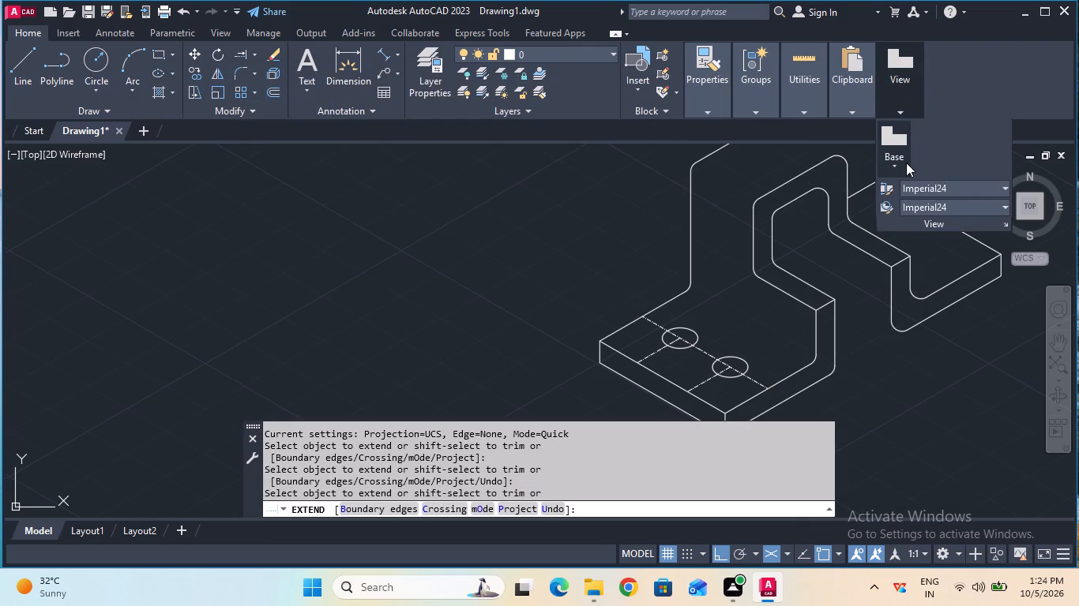
Measure the aligned distance from the back hole's centre to the lower flange's free end edge along its centre line.
key(Escape)
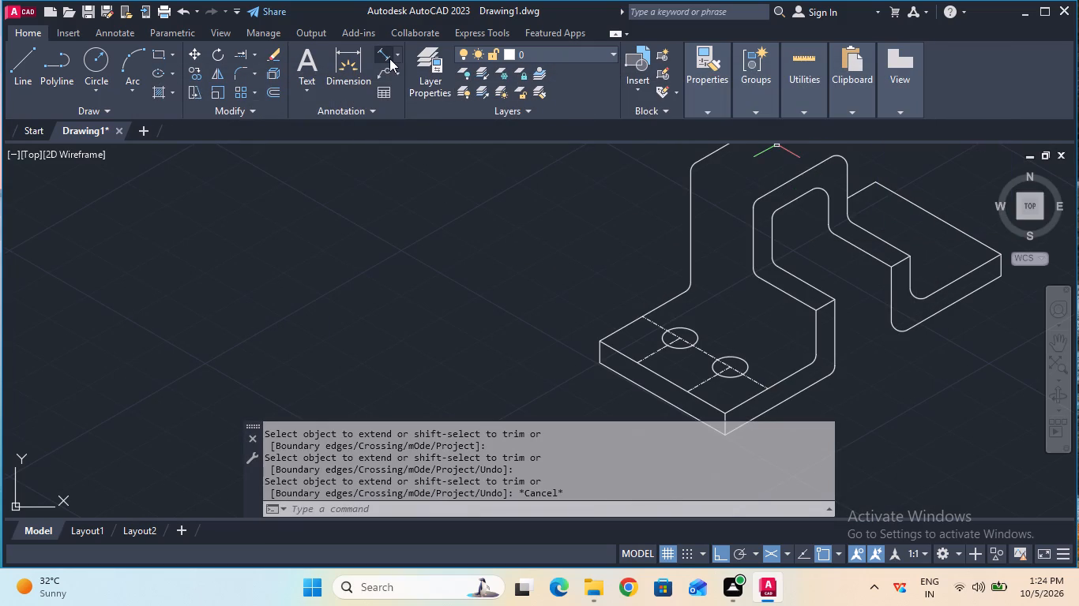
click(389, 58)
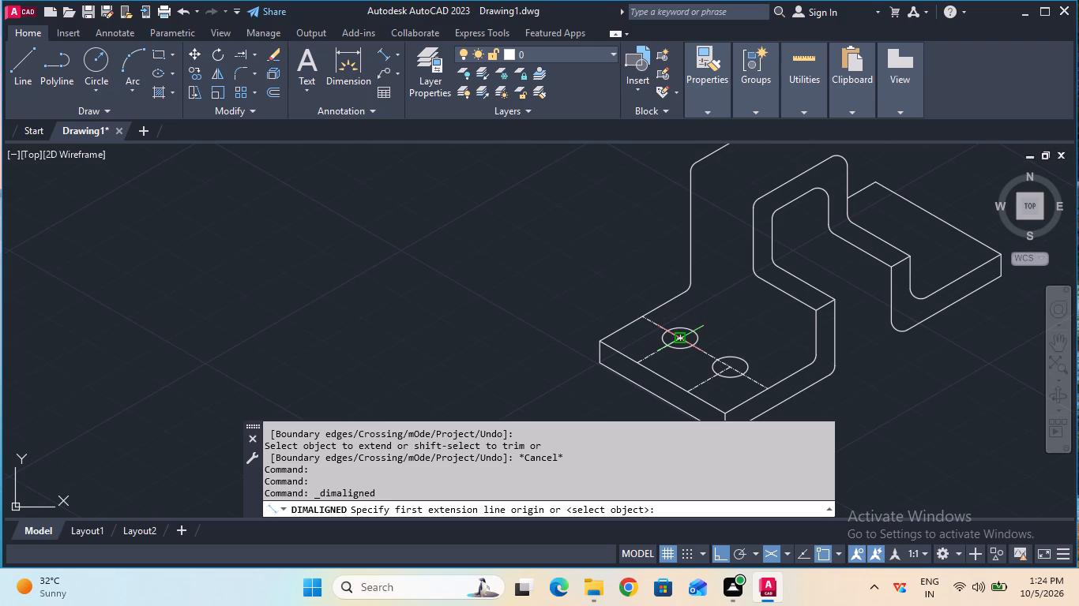
click(677, 341)
click(641, 363)
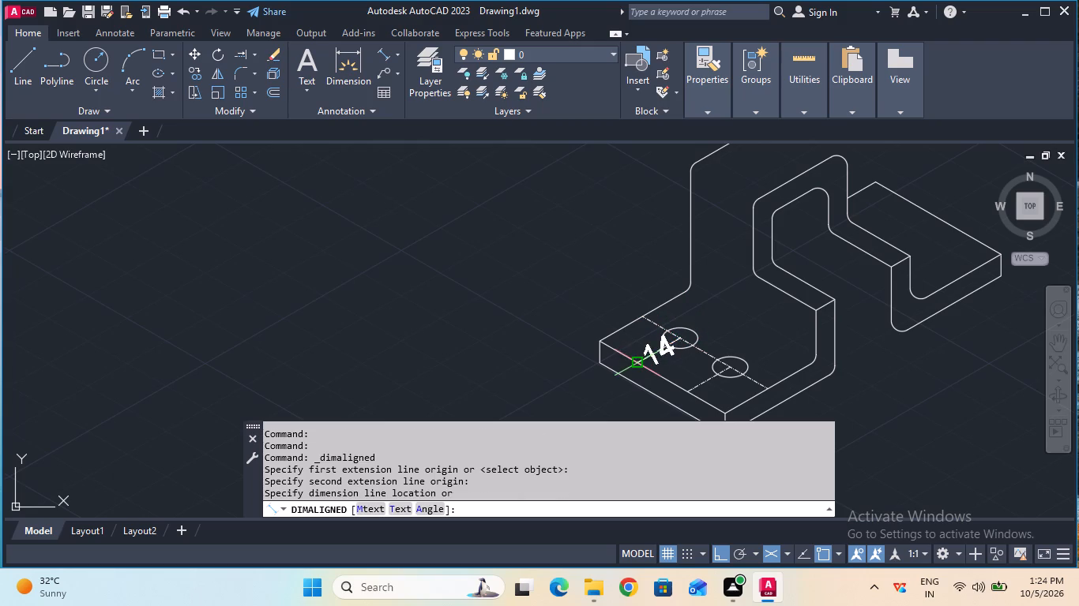
key(Escape)
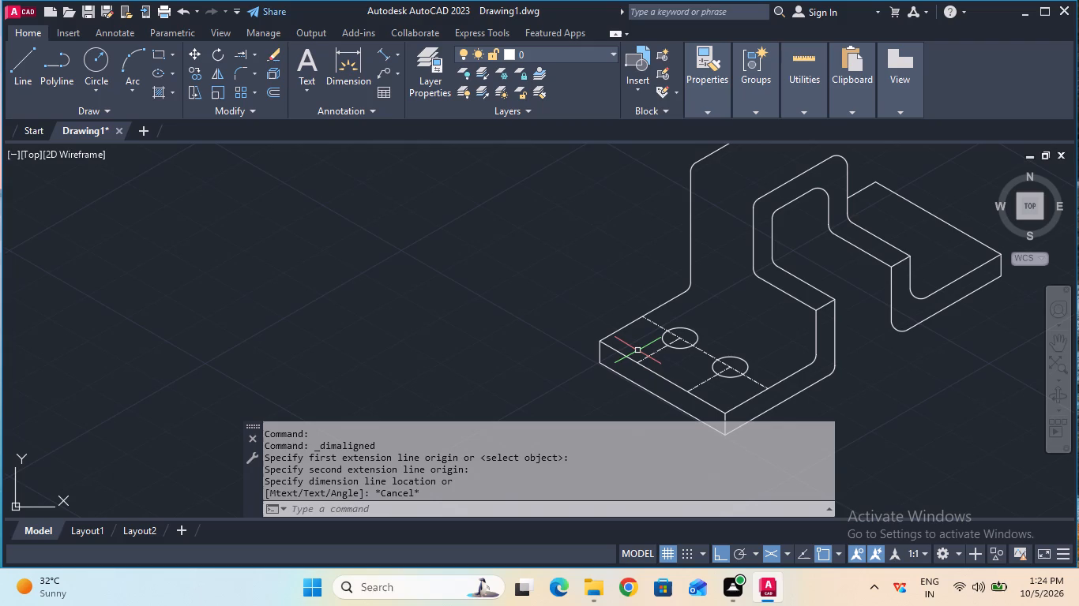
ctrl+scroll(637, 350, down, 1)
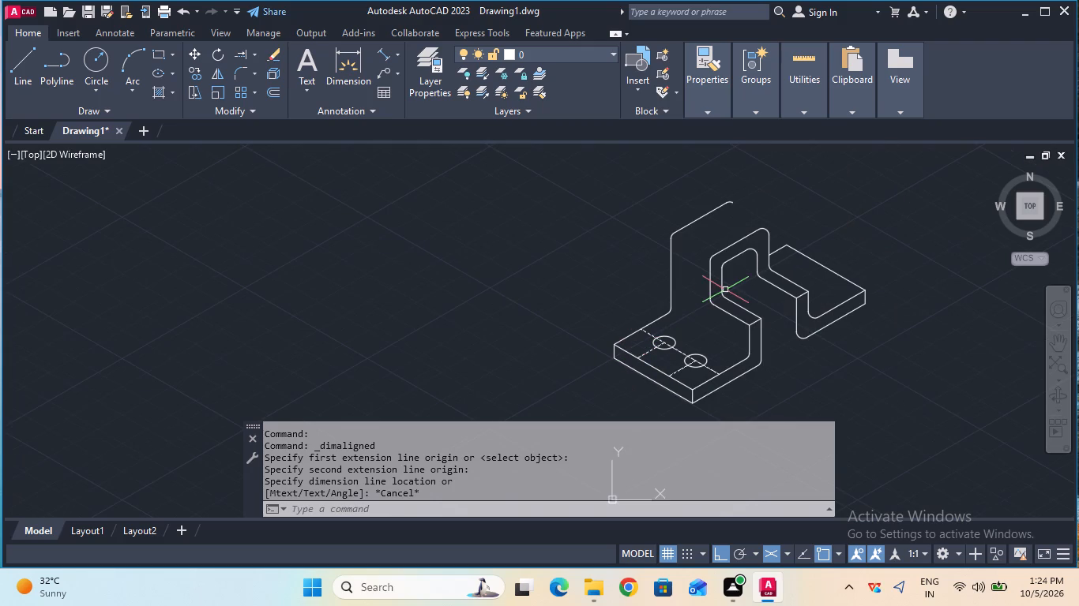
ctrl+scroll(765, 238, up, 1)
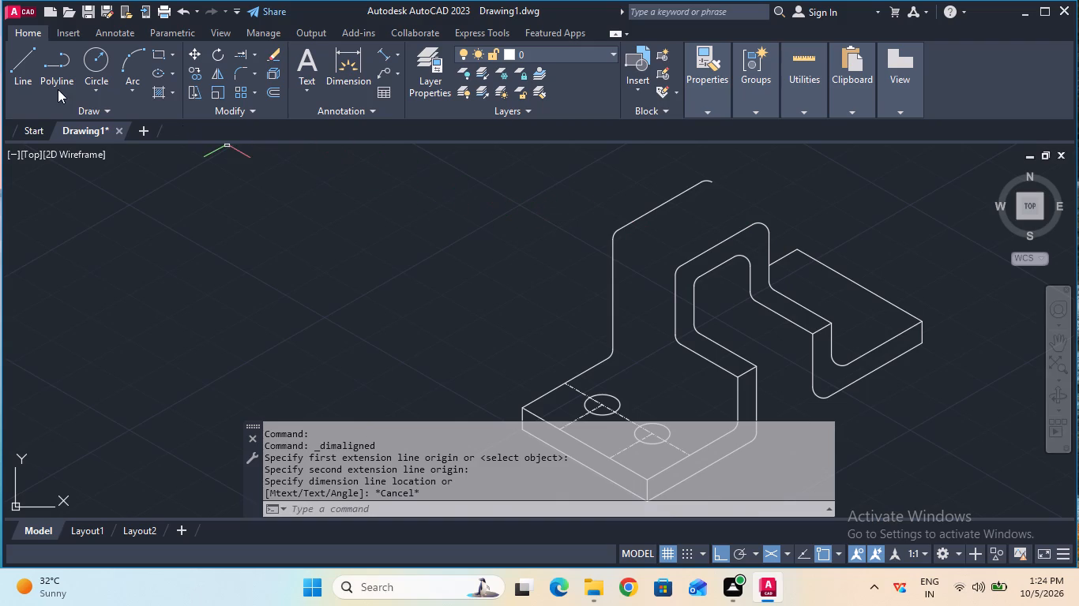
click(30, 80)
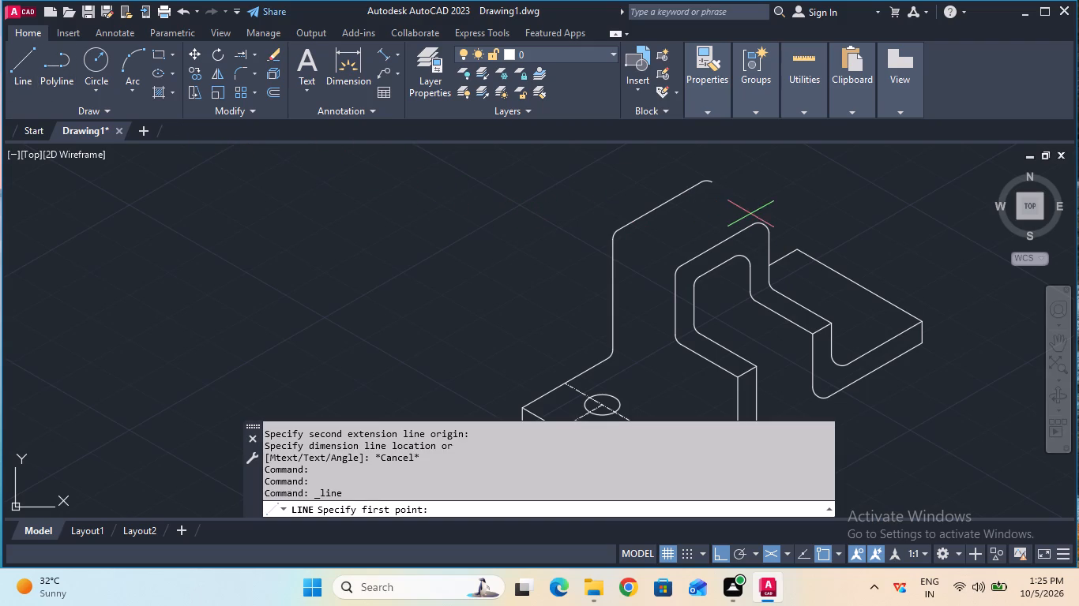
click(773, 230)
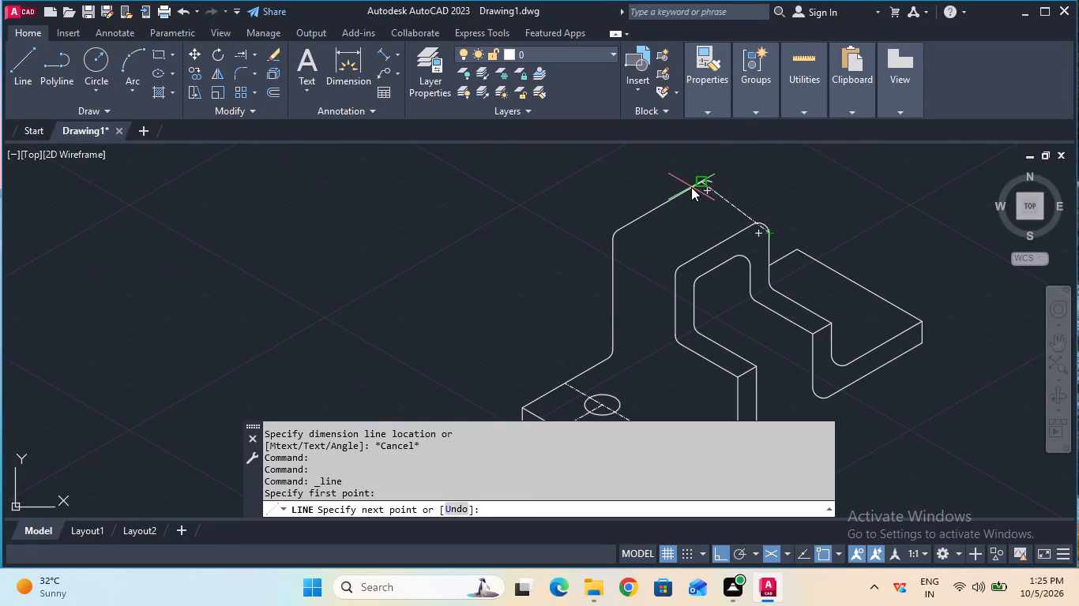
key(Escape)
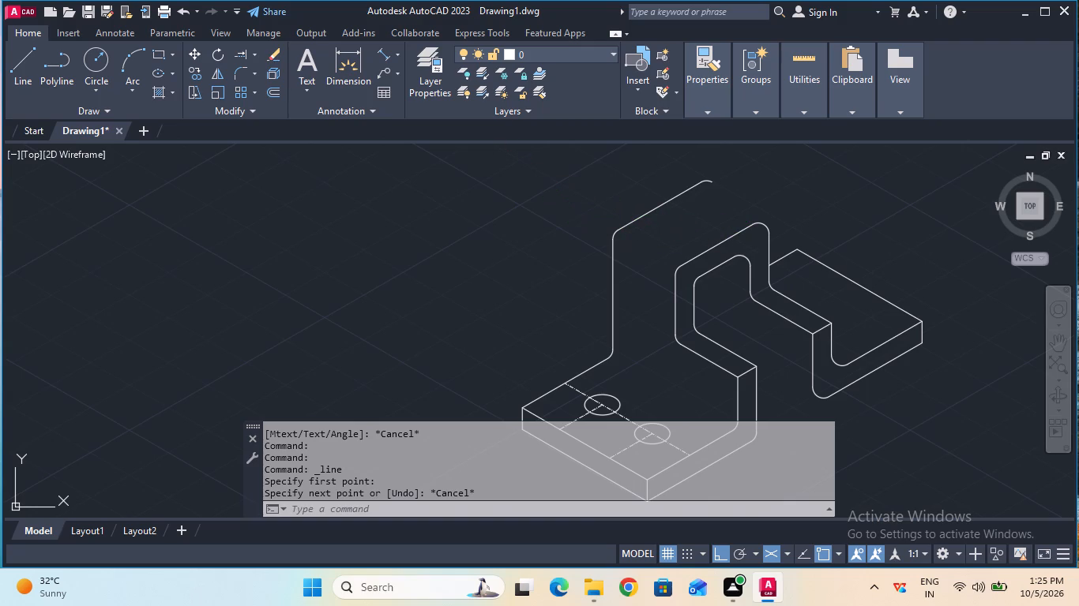
Measure the aligned centre-to-centre distance between the two lower-flange holes.
click(382, 58)
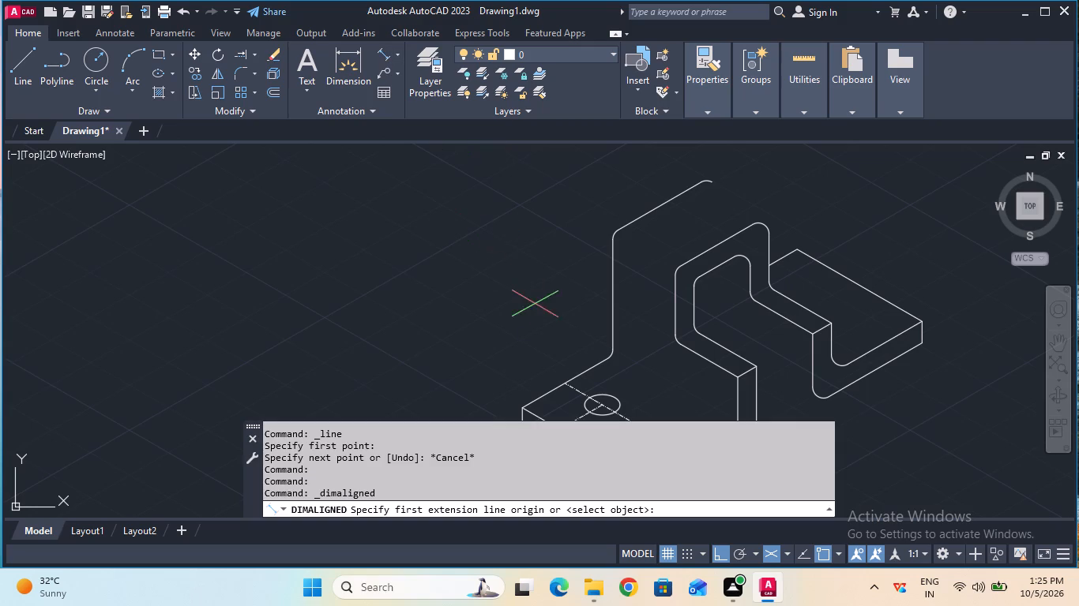
ctrl+scroll(600, 401, down, 1)
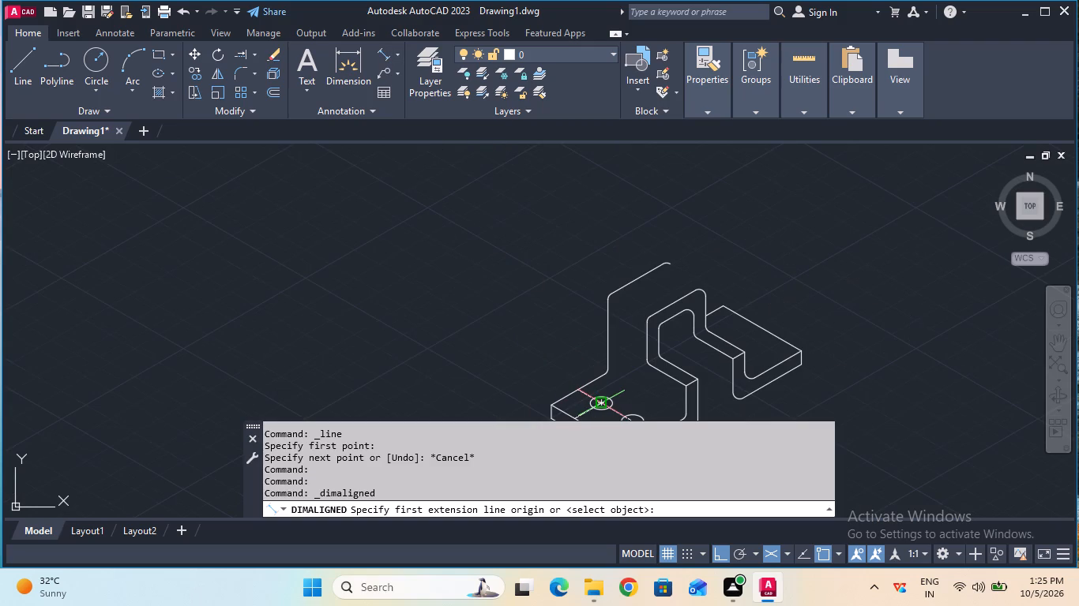
ctrl+scroll(600, 401, down, 1)
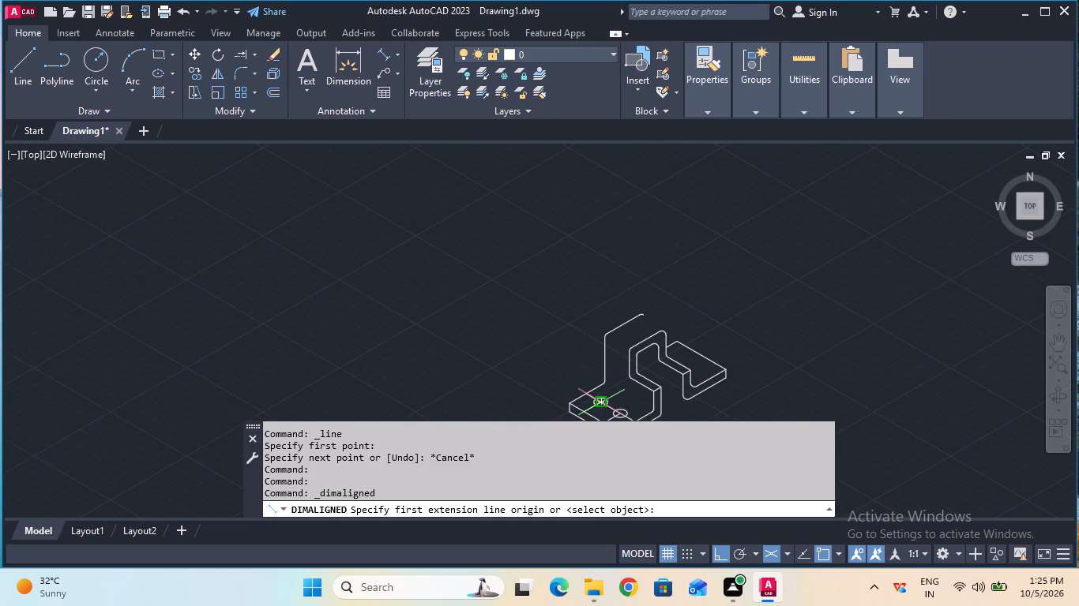
click(600, 401)
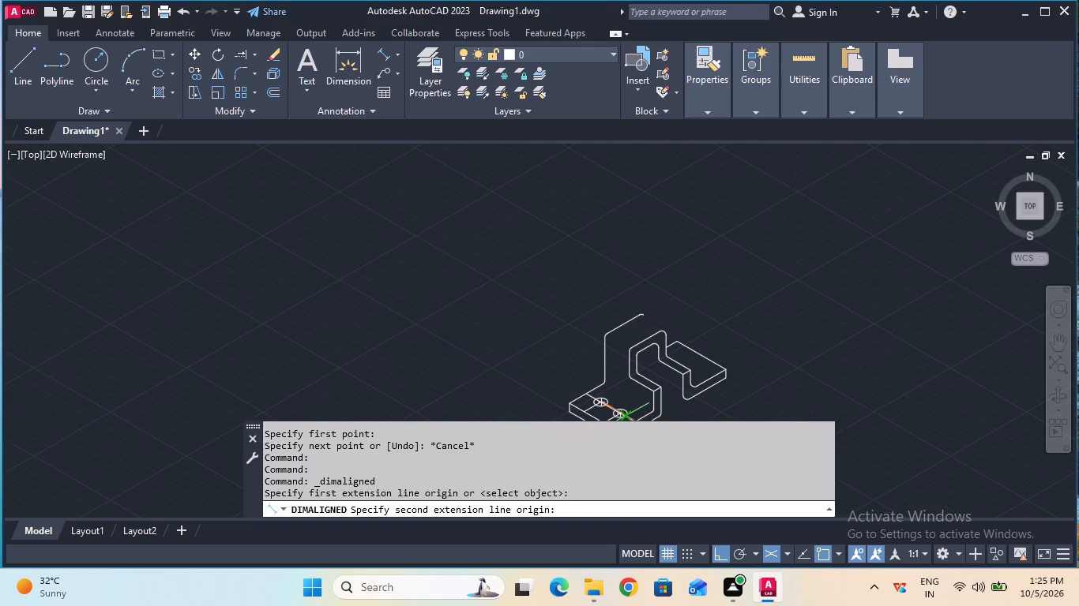
click(628, 420)
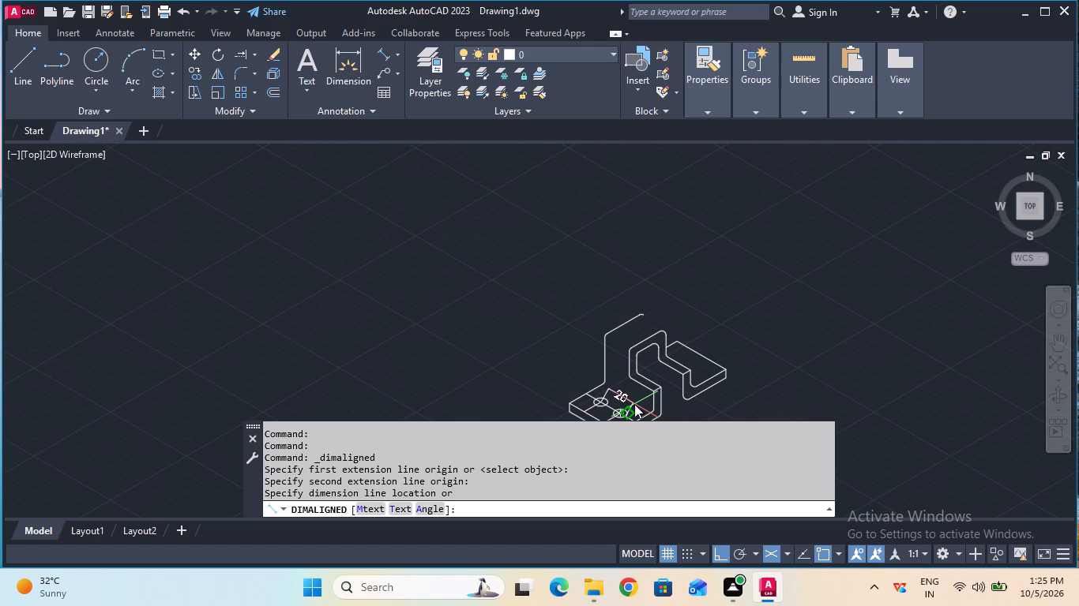
key(Escape)
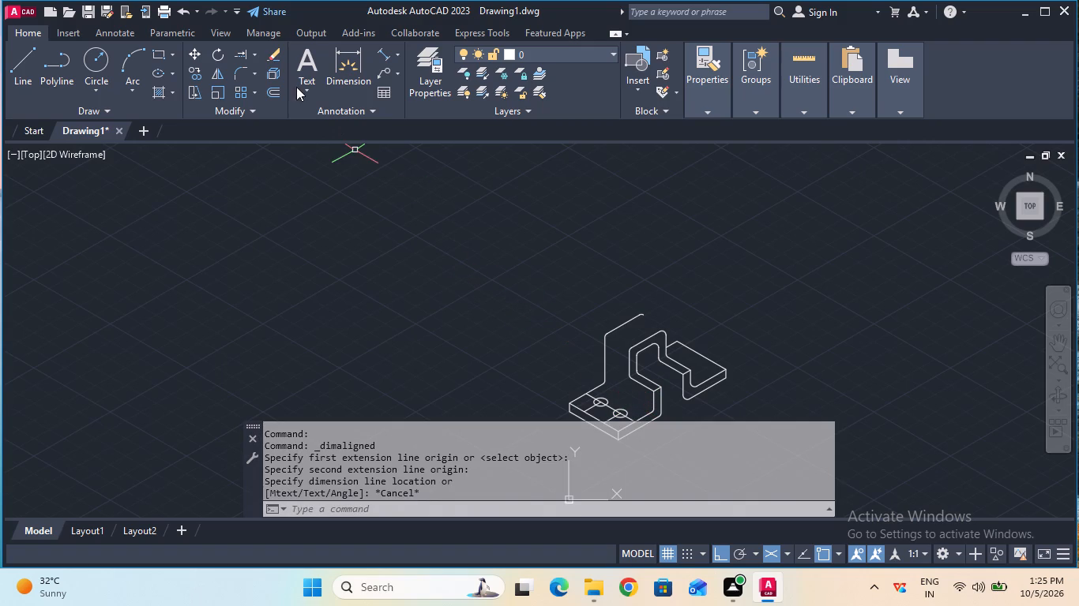
click(382, 58)
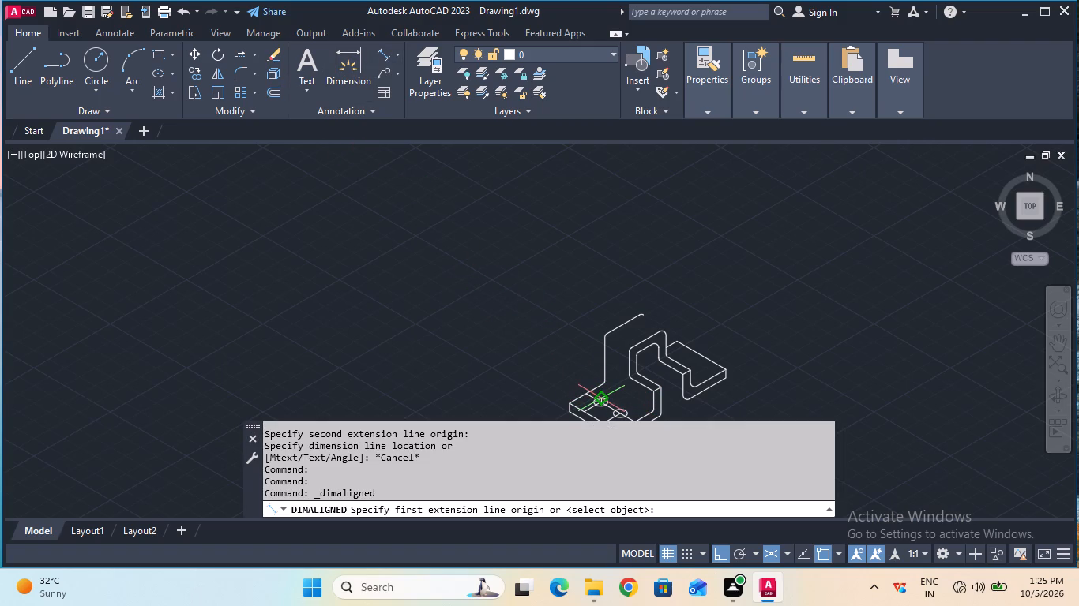
ctrl+scroll(604, 406, up, 2)
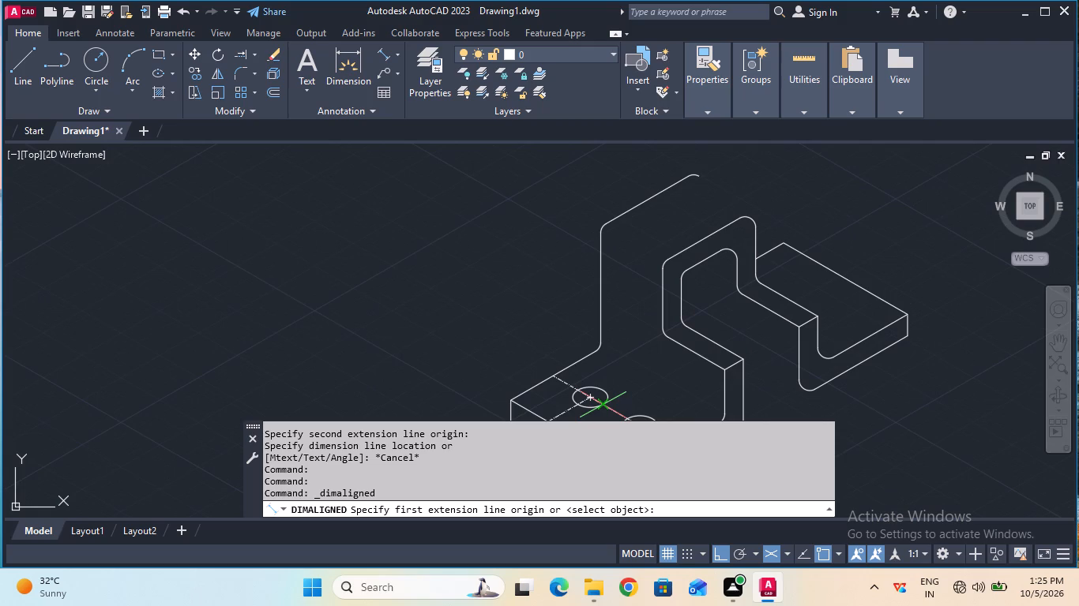
key(Escape)
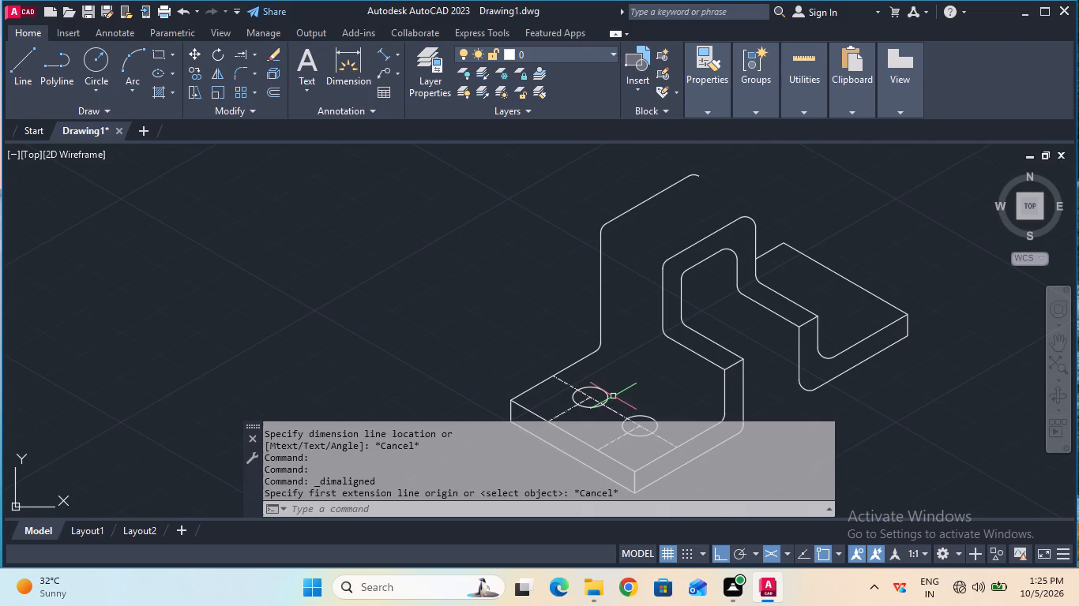
double_click(1055, 339)
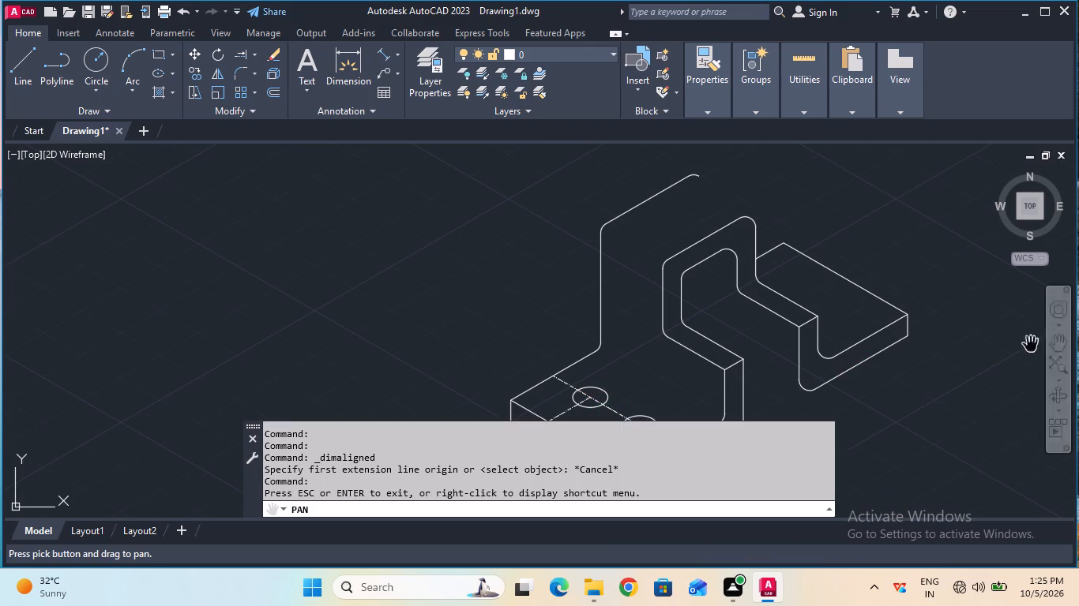
drag(902, 383, 895, 279)
key(Escape)
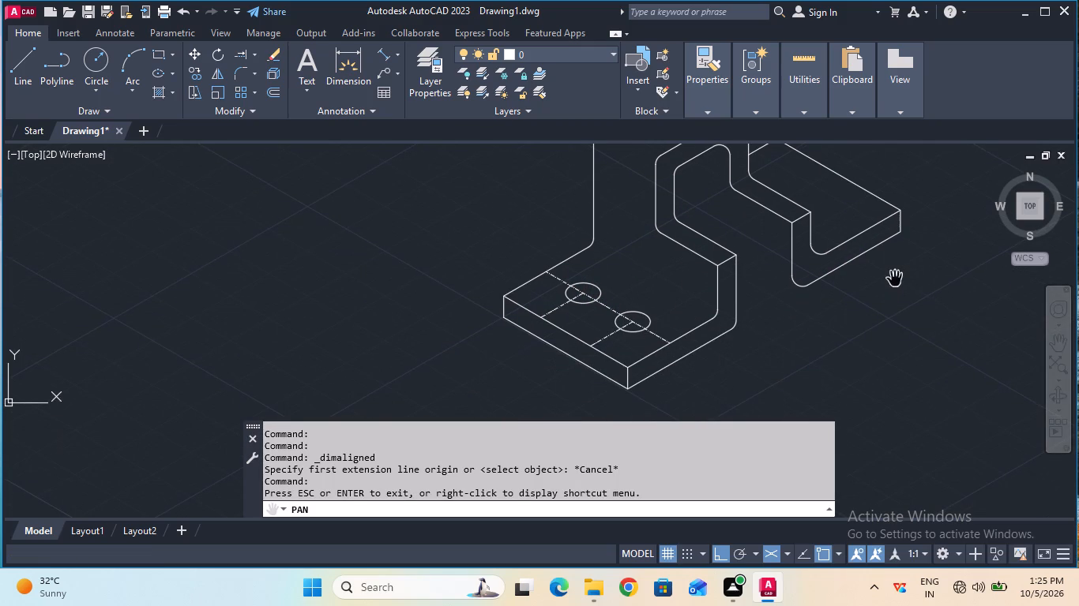
click(379, 58)
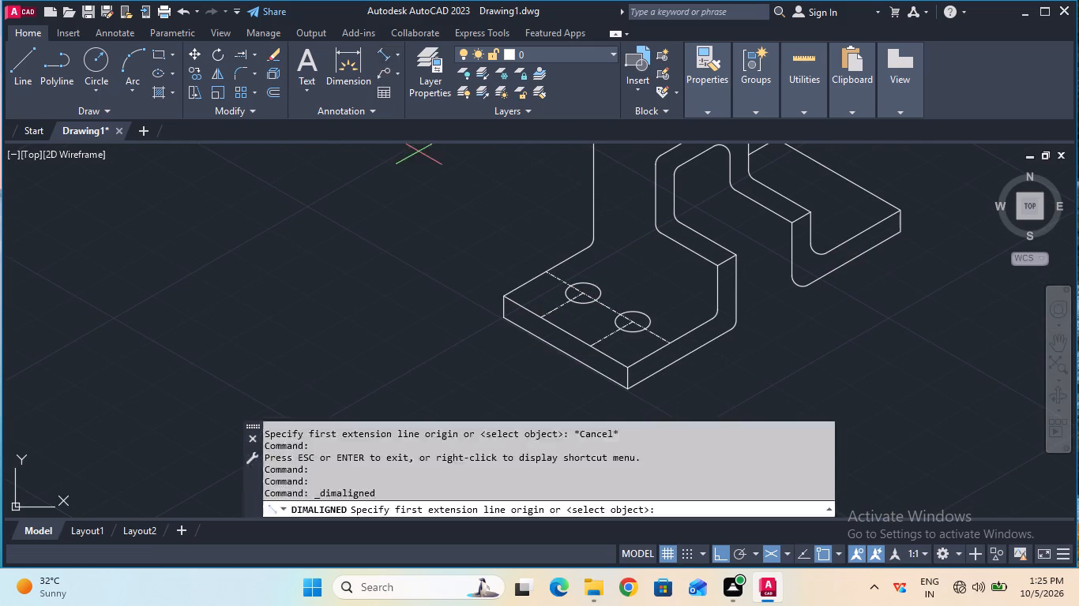
click(580, 292)
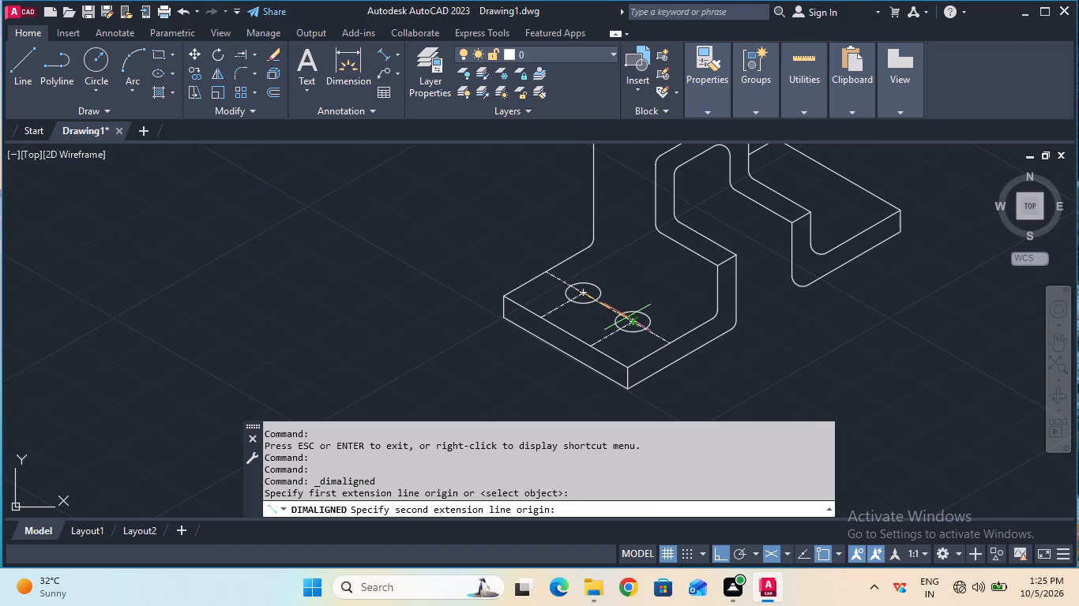
click(630, 319)
key(Escape)
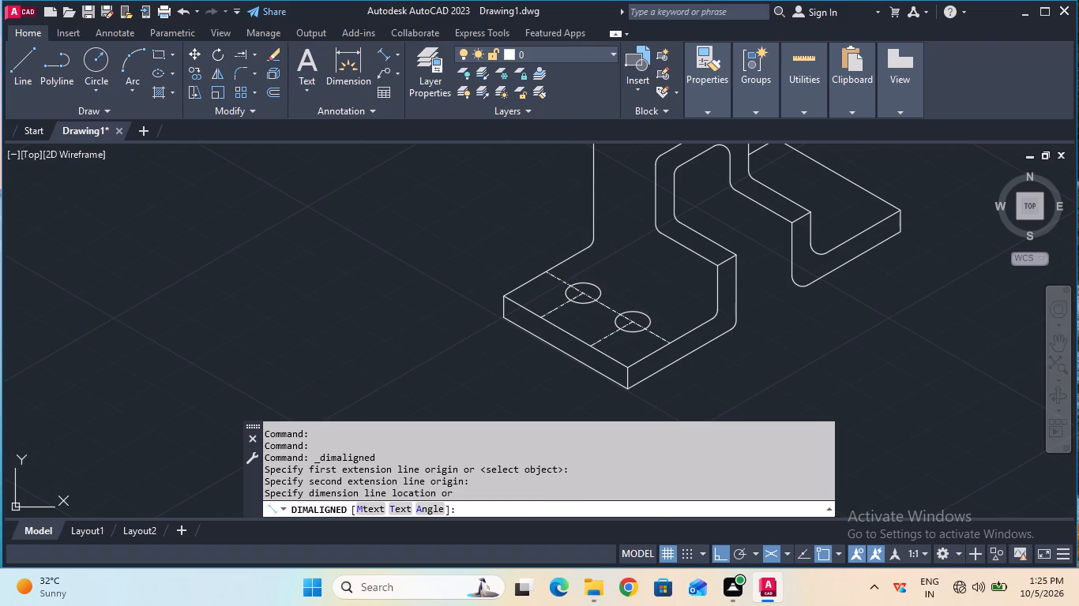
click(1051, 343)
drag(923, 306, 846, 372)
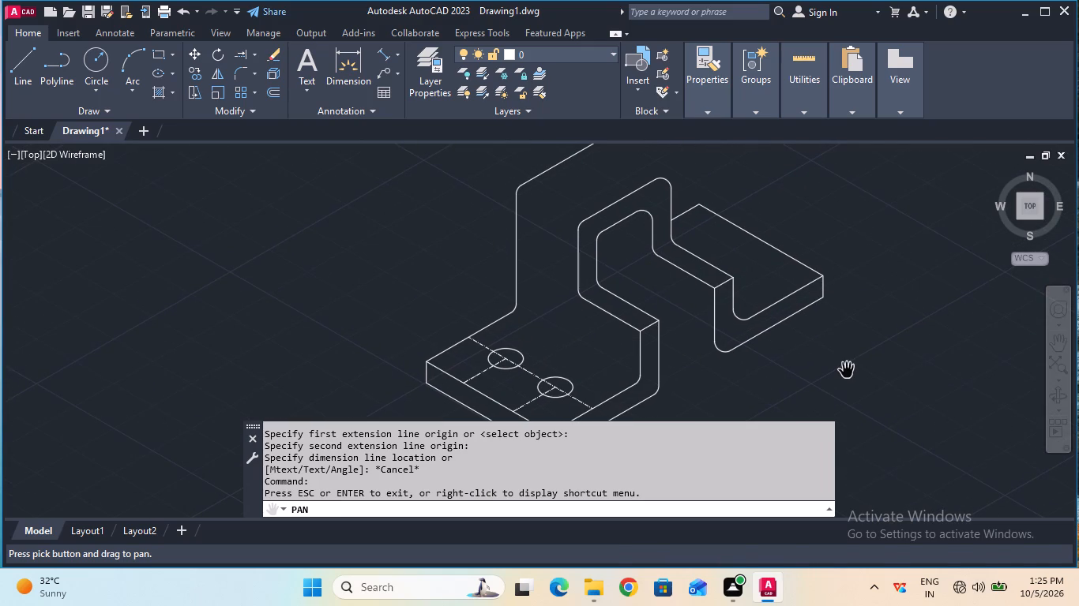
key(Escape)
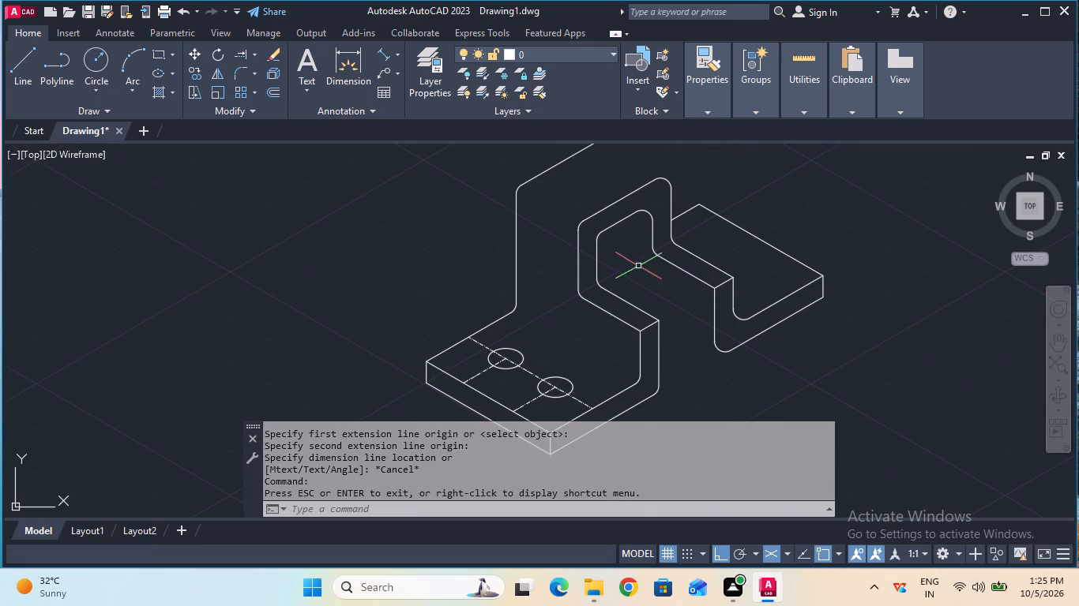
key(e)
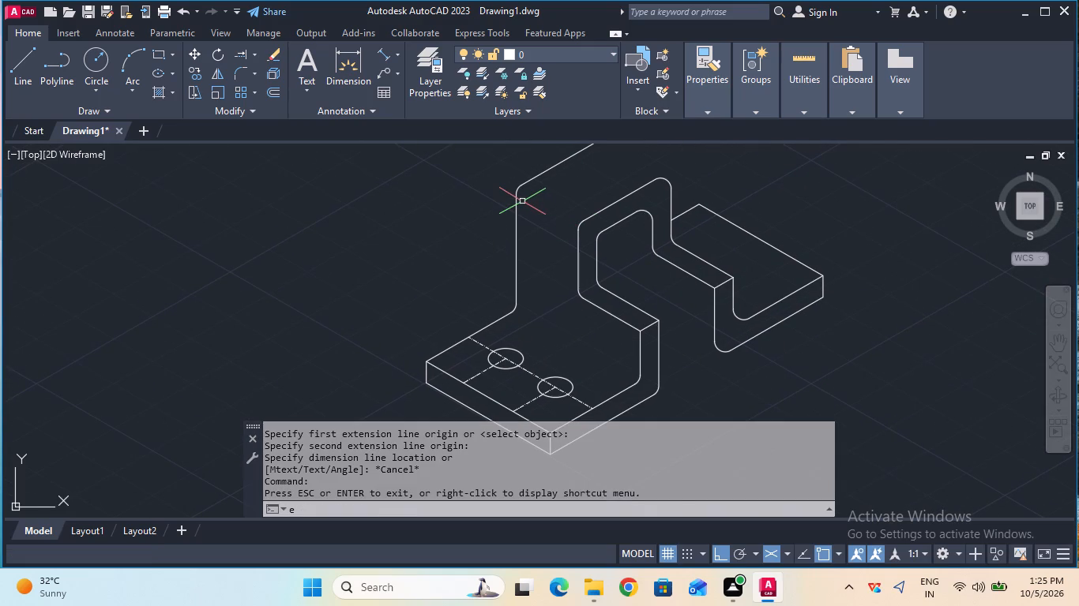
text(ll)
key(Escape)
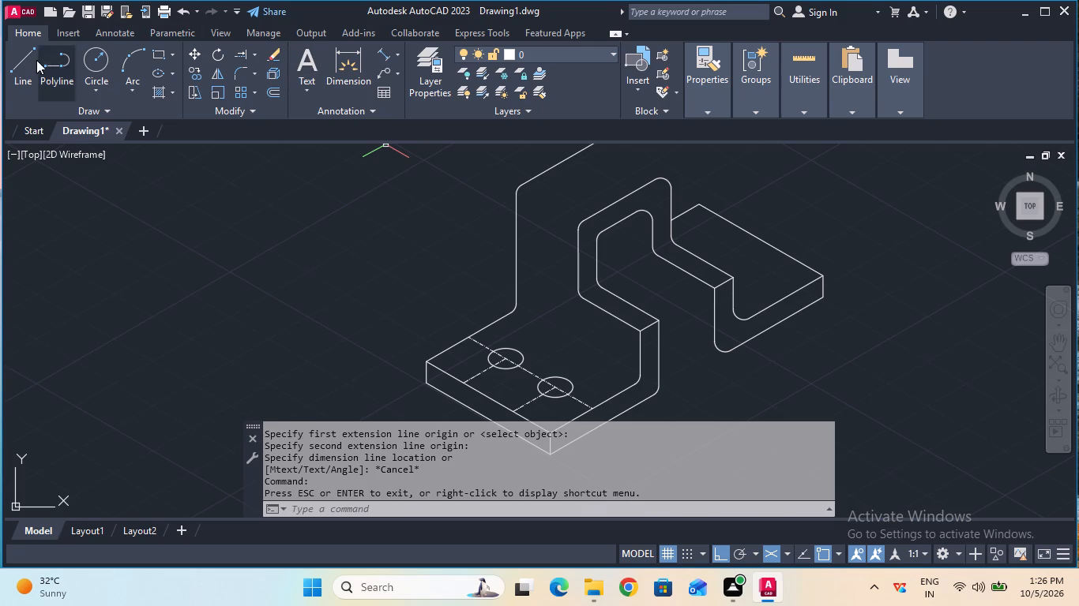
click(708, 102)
Draw a 12 mm CENTER-linetype line from the midpoint of the end plate's front top edge inward, parallel to the plate's long edge.
click(32, 90)
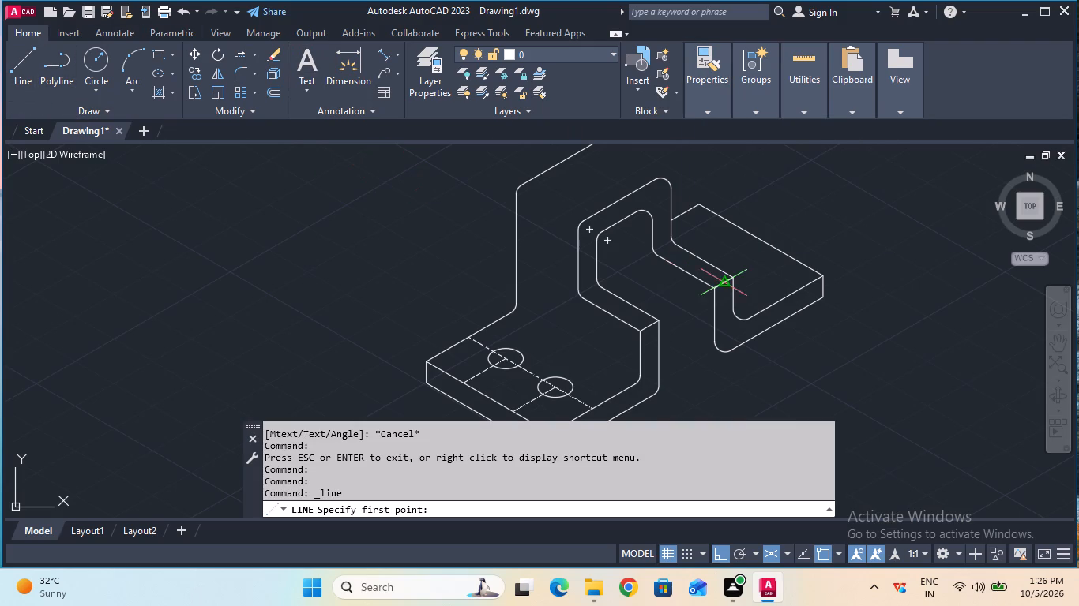
click(789, 298)
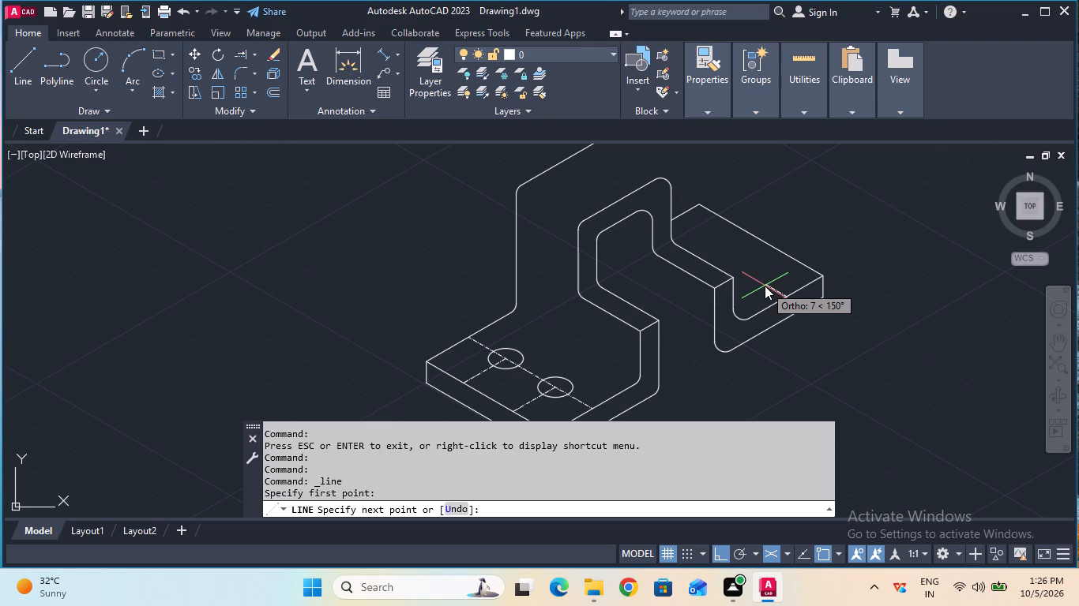
text(12)
key(Return)
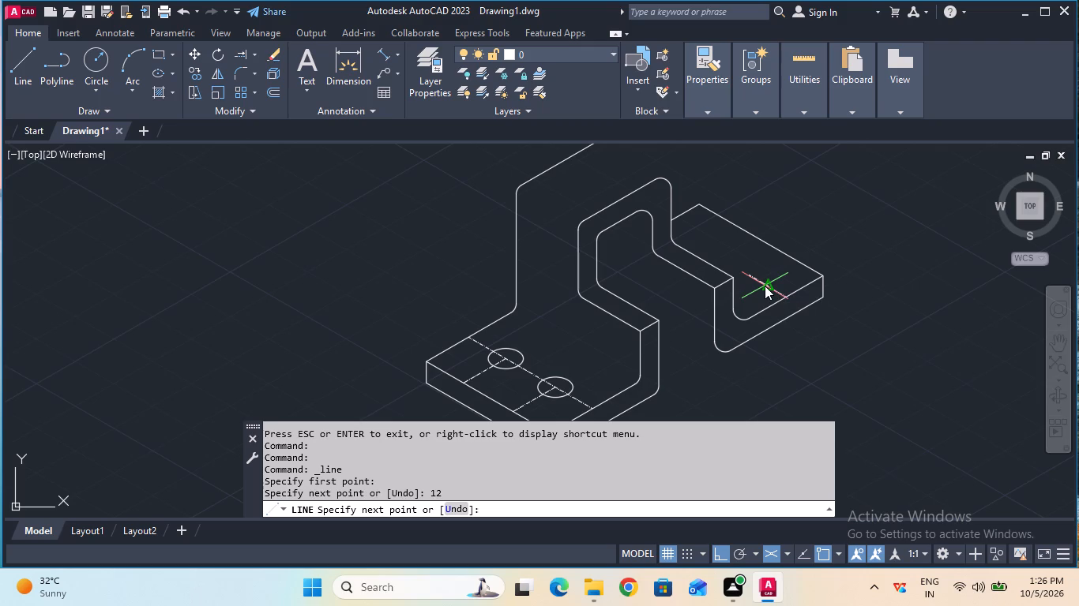
key(Escape)
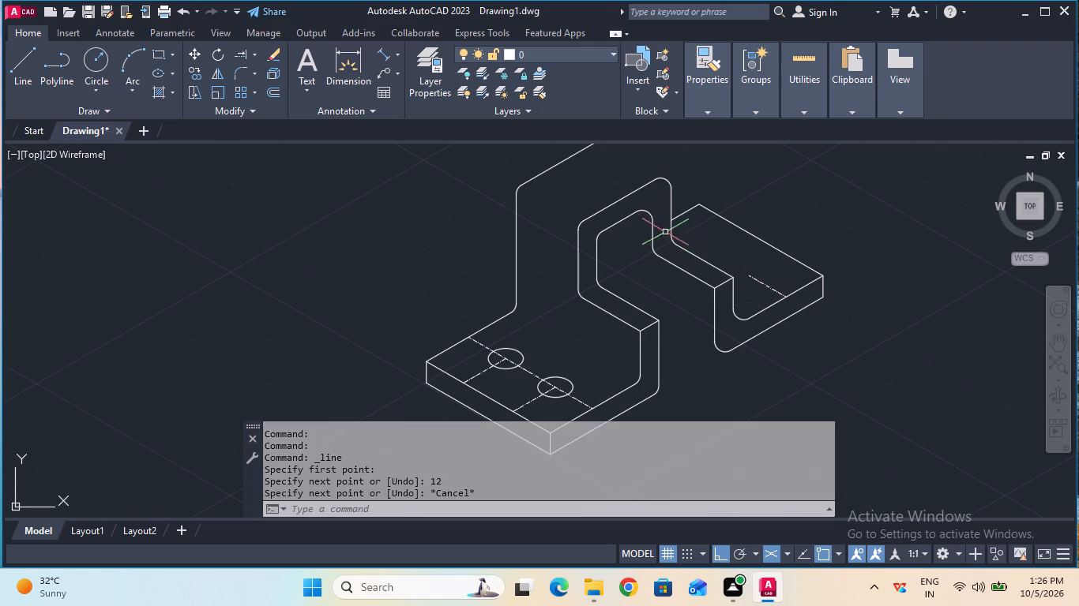
Set the current linetype for new objects to ByBlock.
click(712, 114)
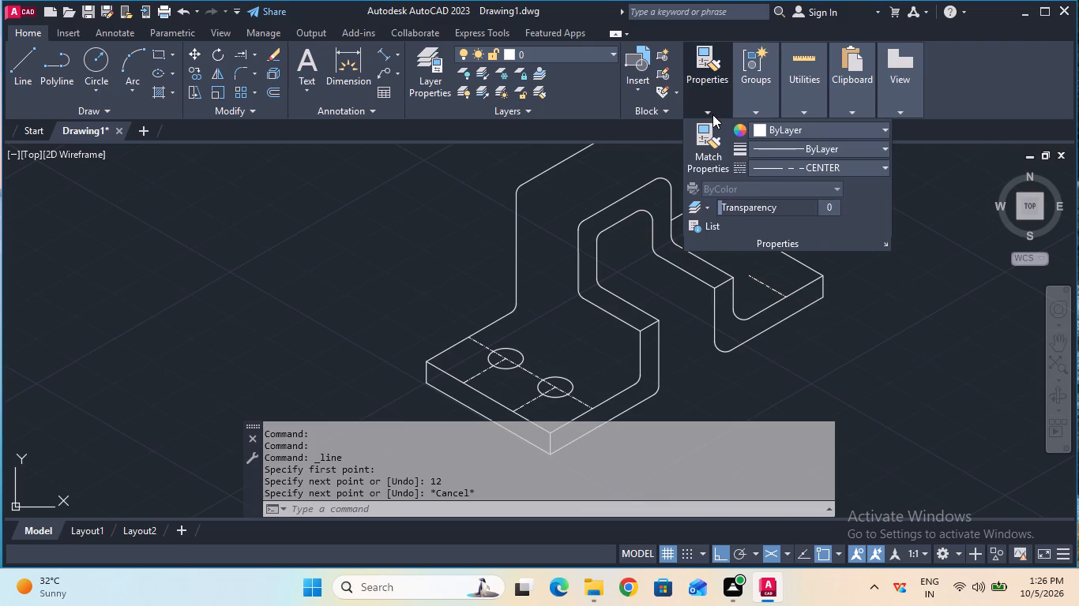
click(760, 164)
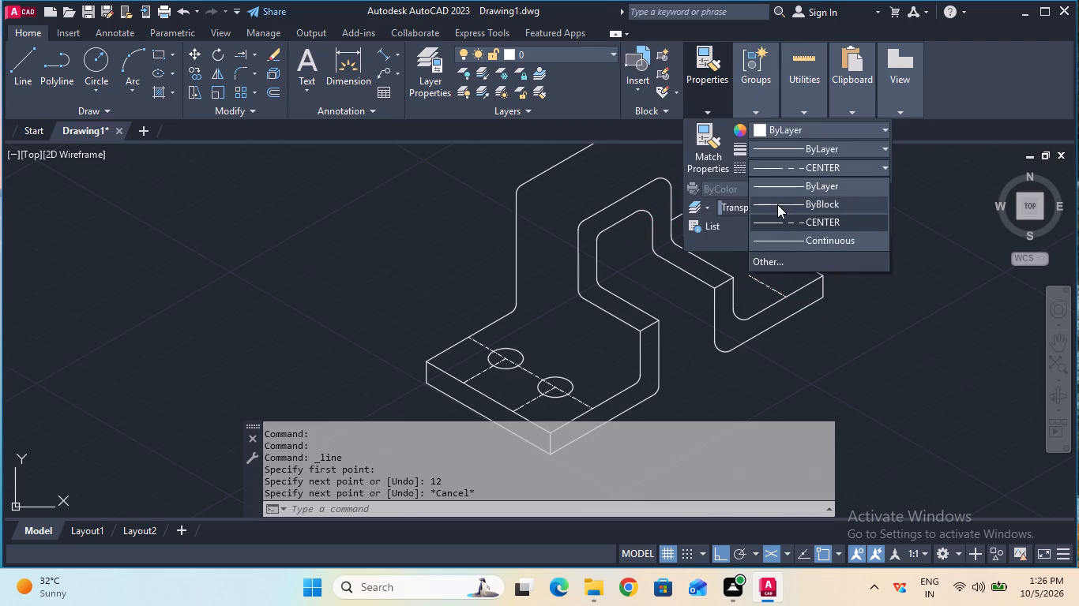
click(778, 206)
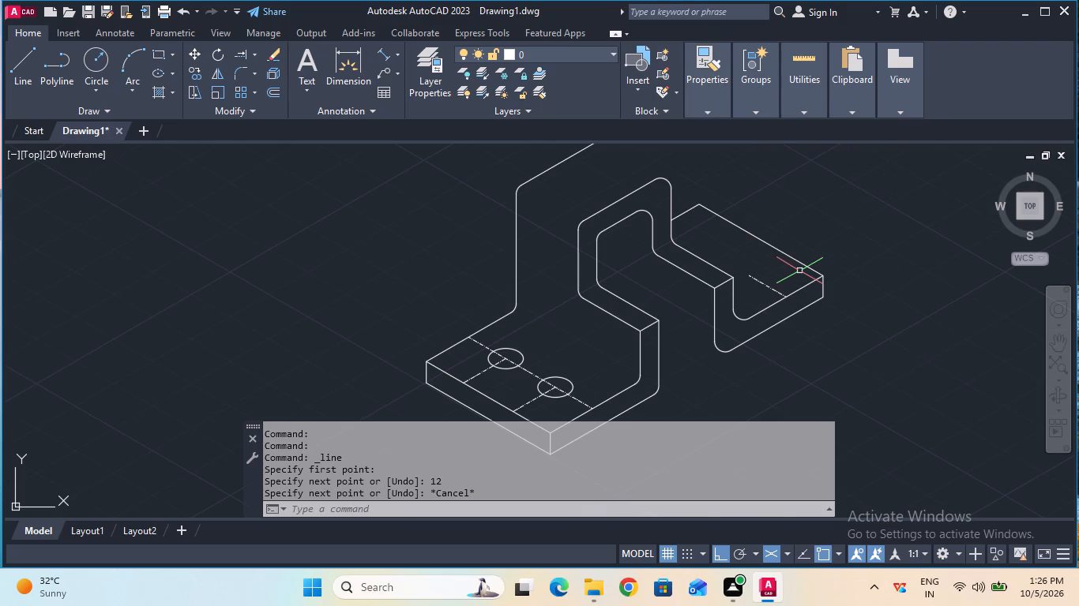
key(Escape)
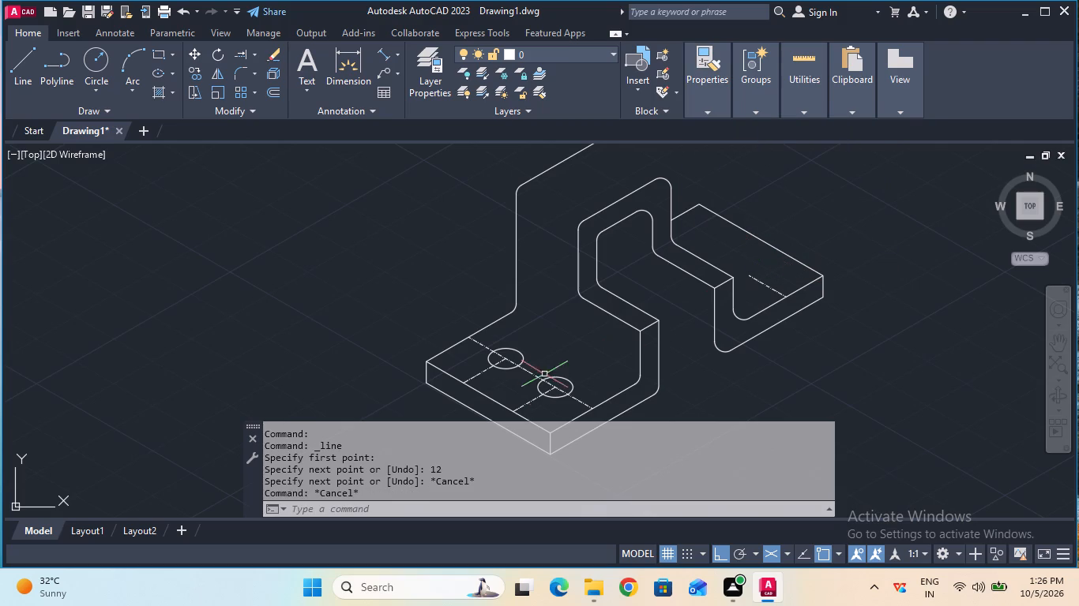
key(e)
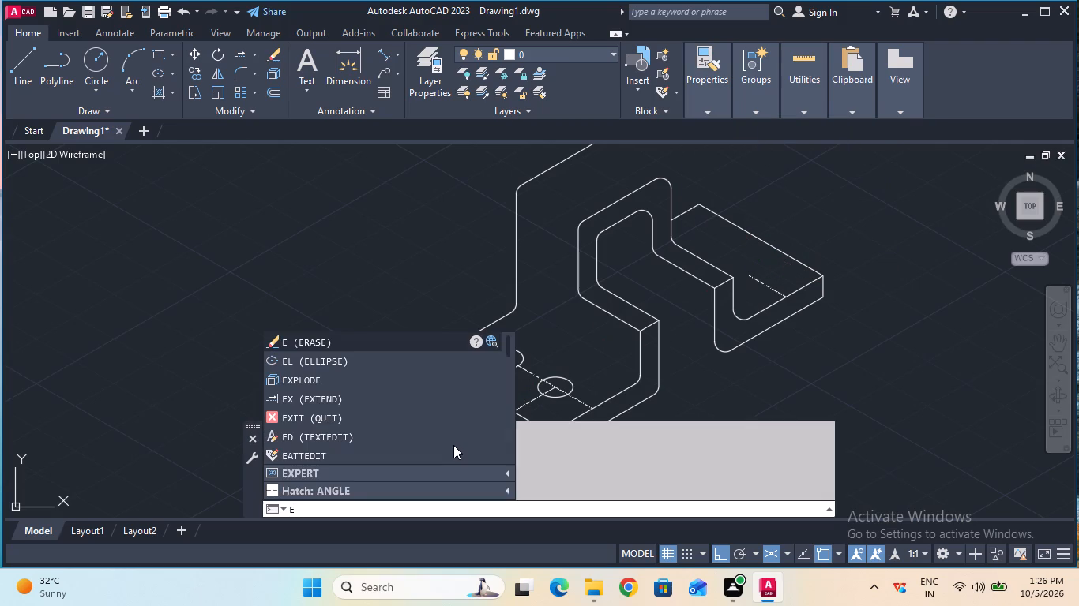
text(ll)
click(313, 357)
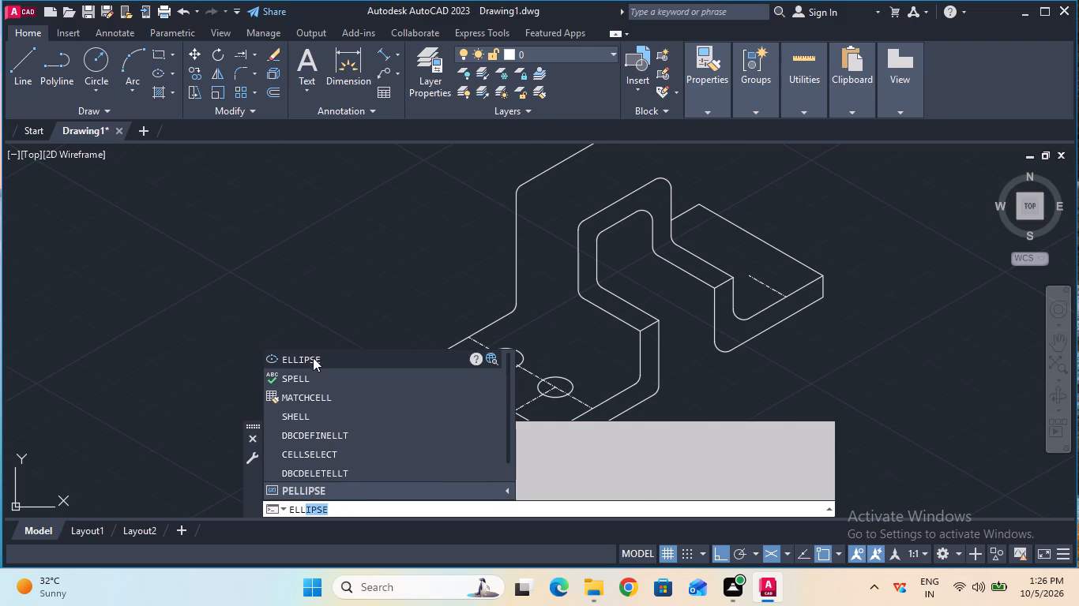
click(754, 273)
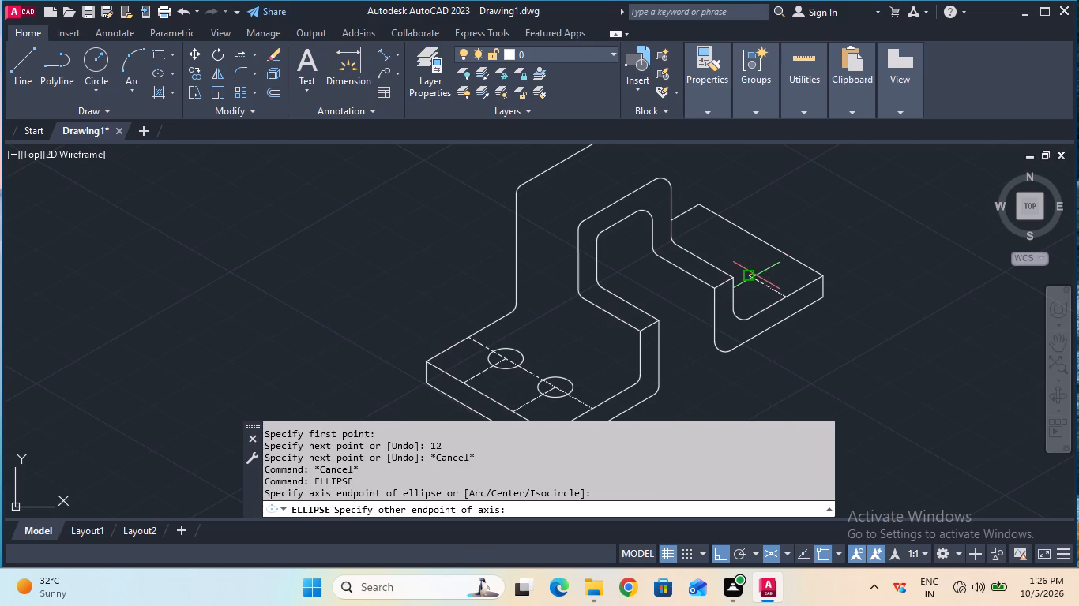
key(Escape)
Draw an isocircle of radius 4 mm centred on the inner end of the end plate's centre line.
text(ell)
click(418, 357)
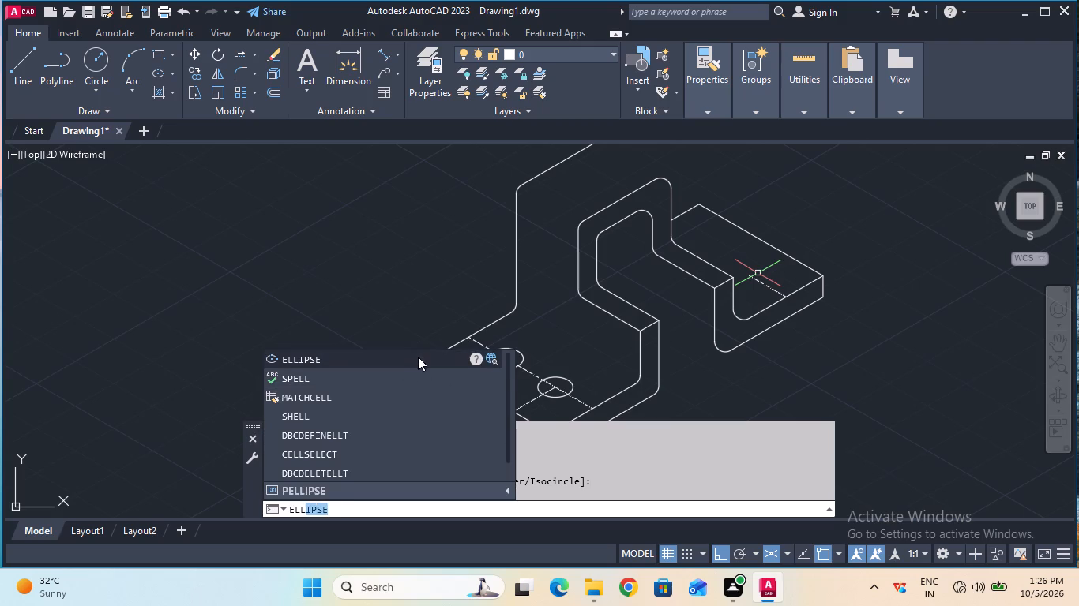
click(607, 510)
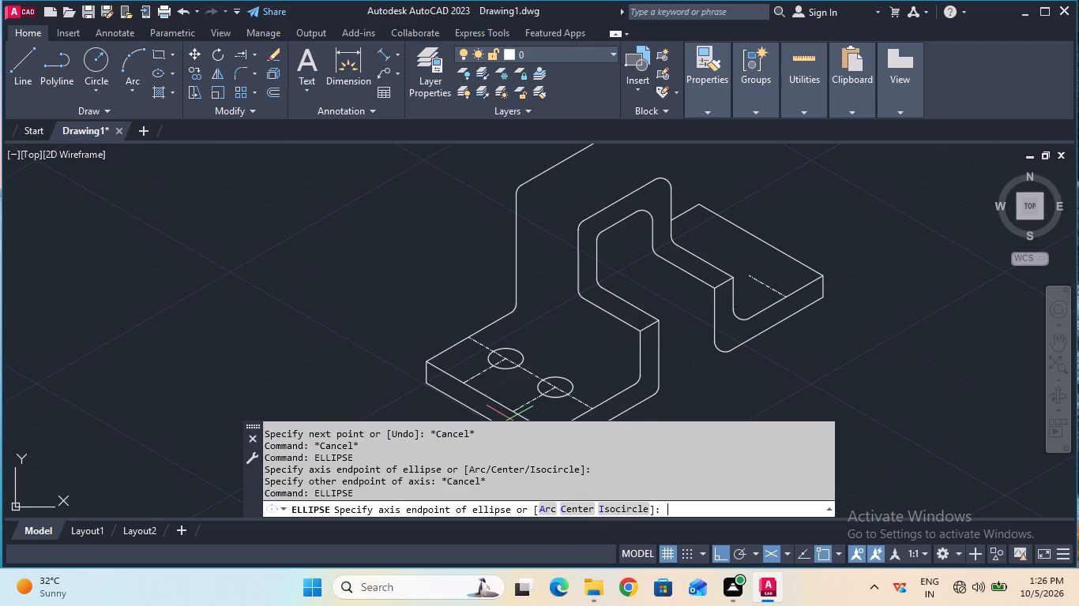
click(750, 278)
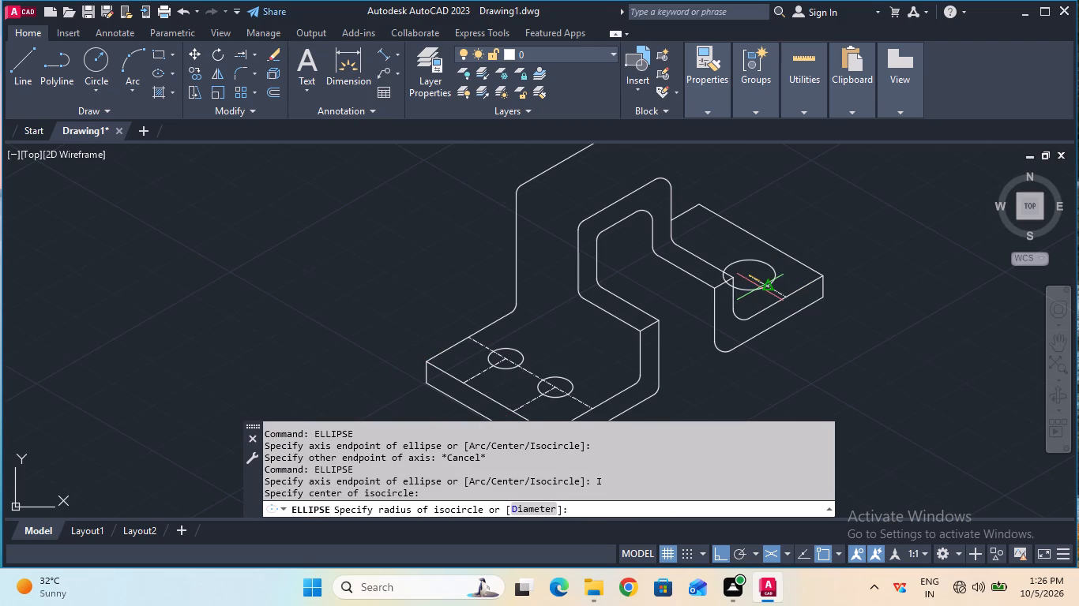
key(4)
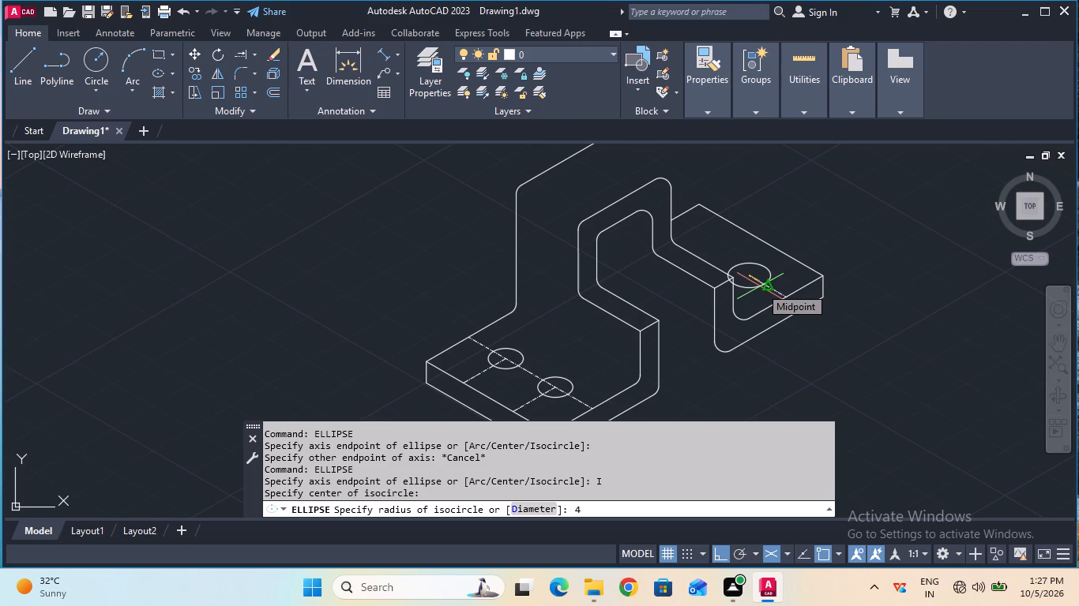
key(Return)
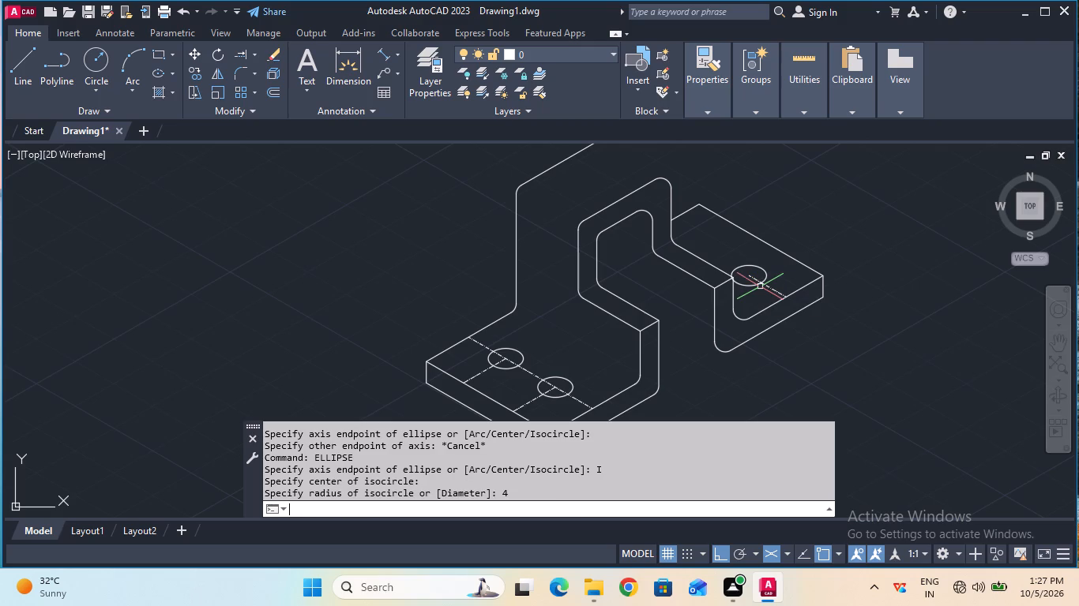
key(Escape)
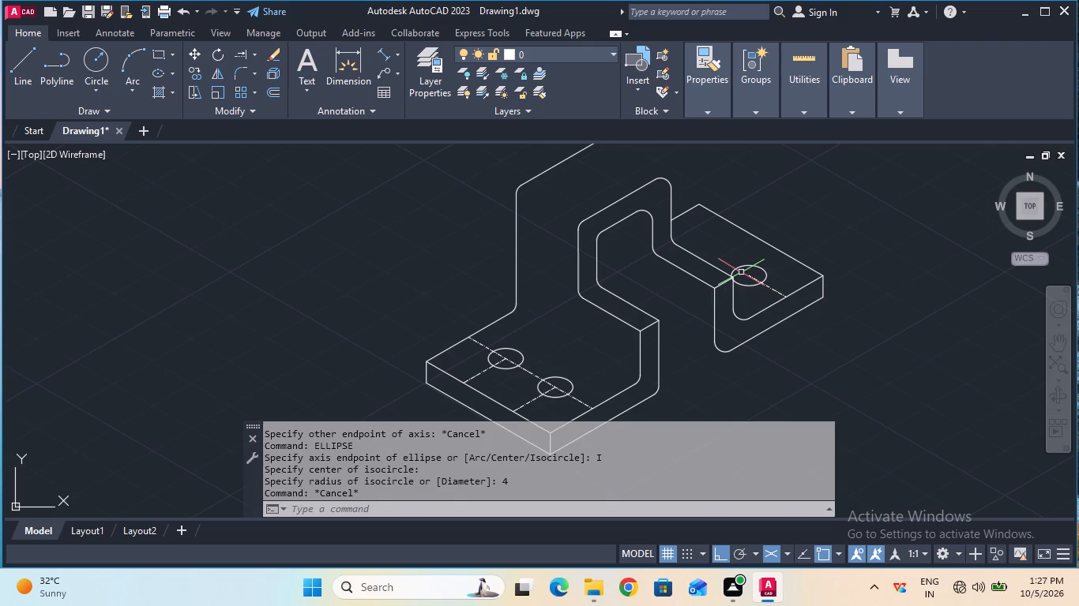
Trim away the small pieces of the end plate's isocircle that cross the corner of the adjacent bent strip.
ctrl+scroll(741, 272, up, 2)
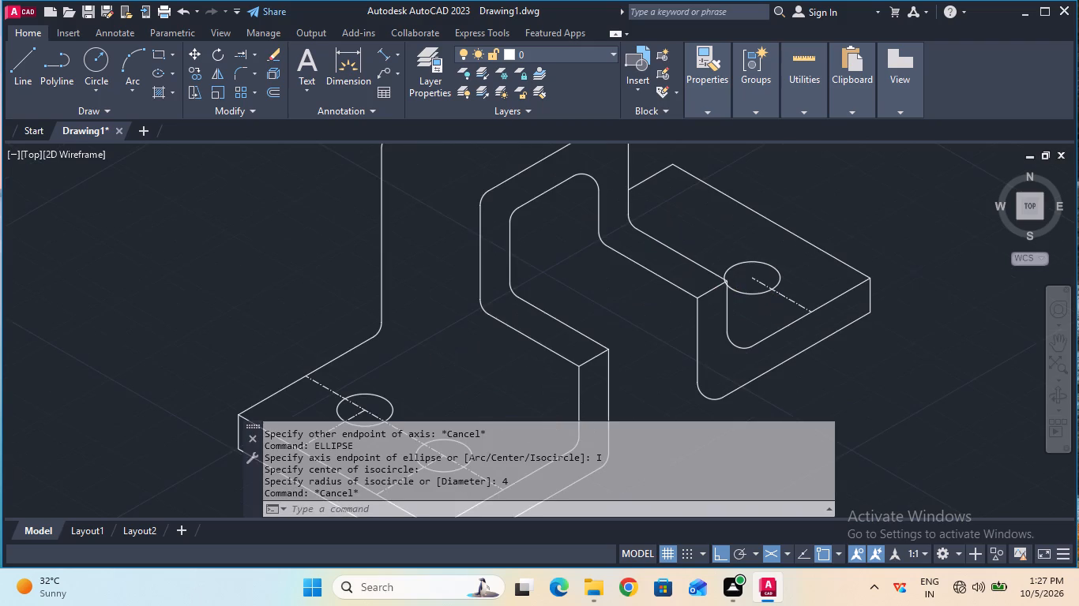
click(254, 48)
click(259, 75)
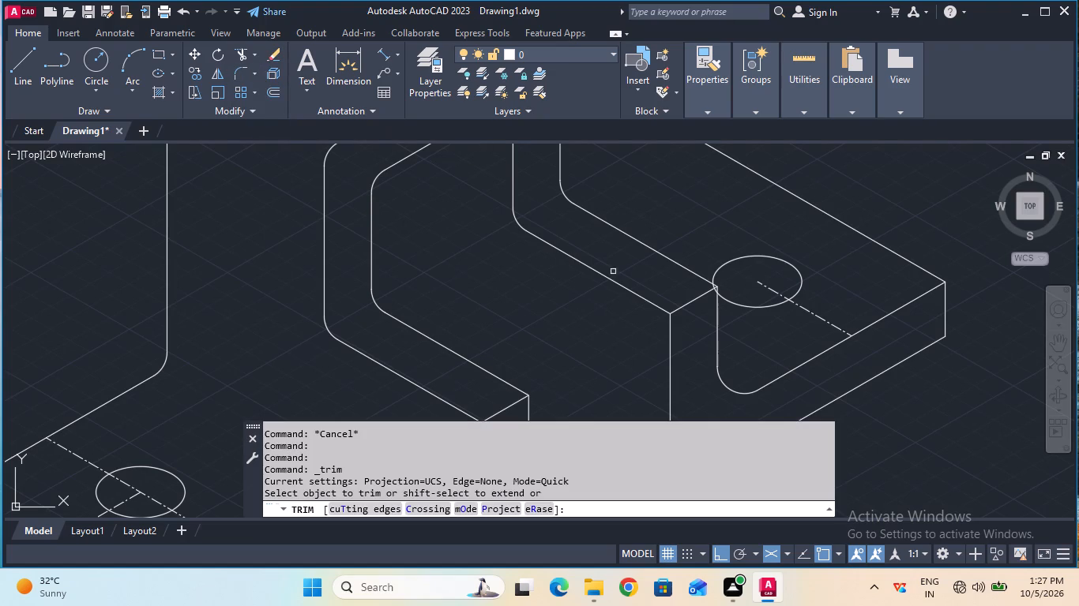
ctrl+scroll(631, 283, up, 4)
ctrl+scroll(700, 286, down, 1)
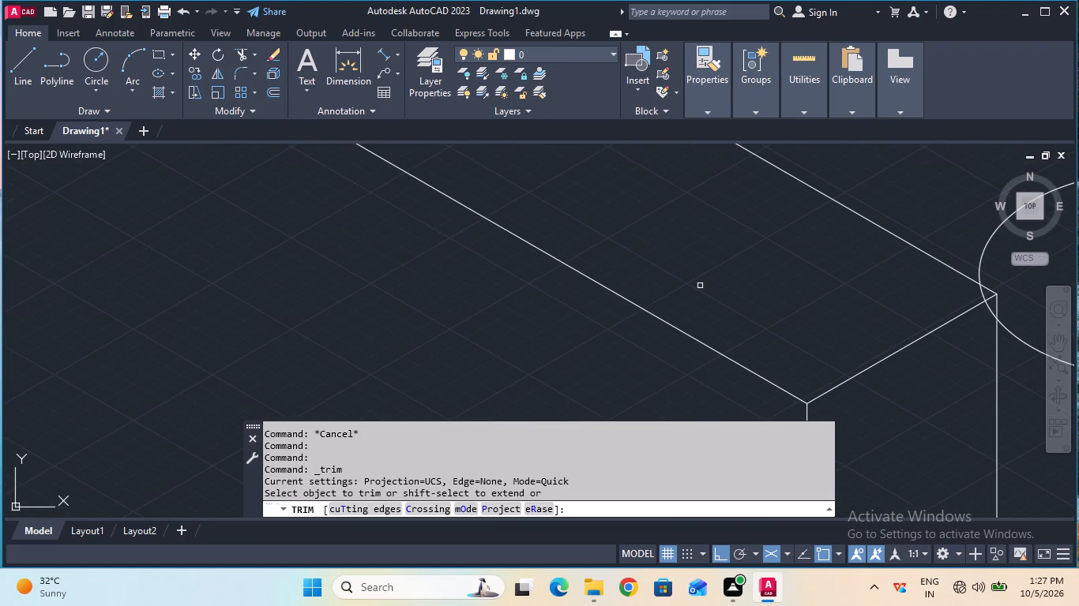
double_click(984, 296)
click(991, 307)
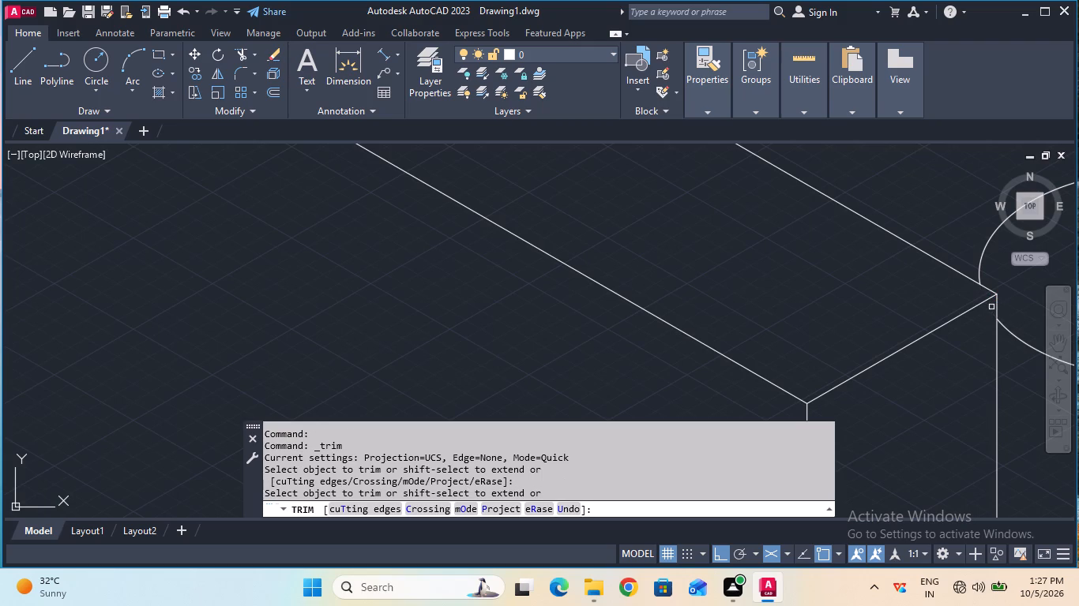
key(Escape)
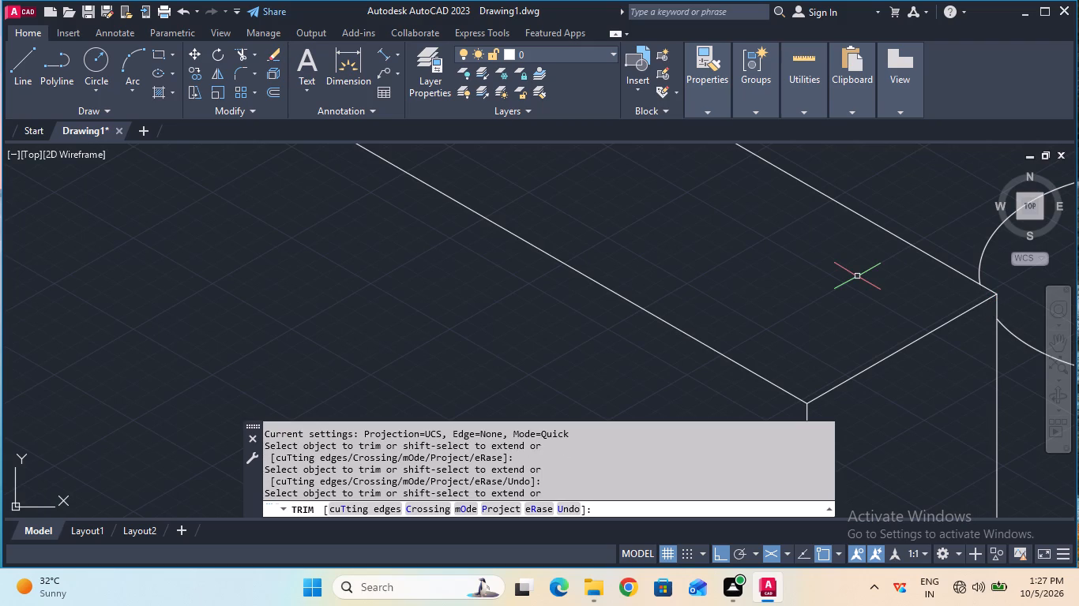
Copy the end plate's trimmed isocircle 16 mm inward along the centre-line direction, using its centre as base point.
ctrl+scroll(857, 276, down, 3)
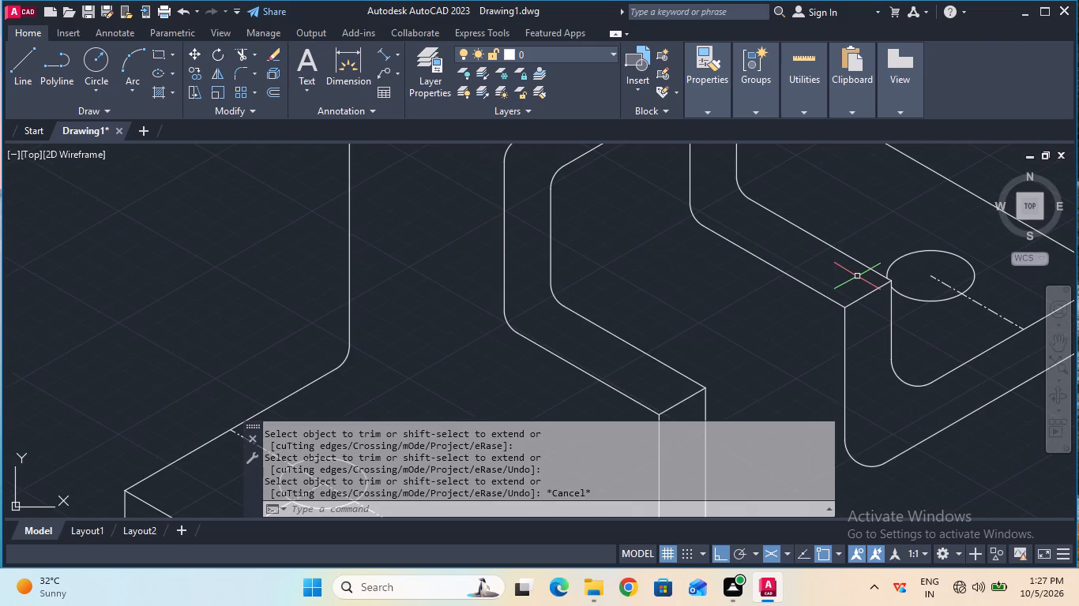
ctrl+scroll(857, 276, down, 1)
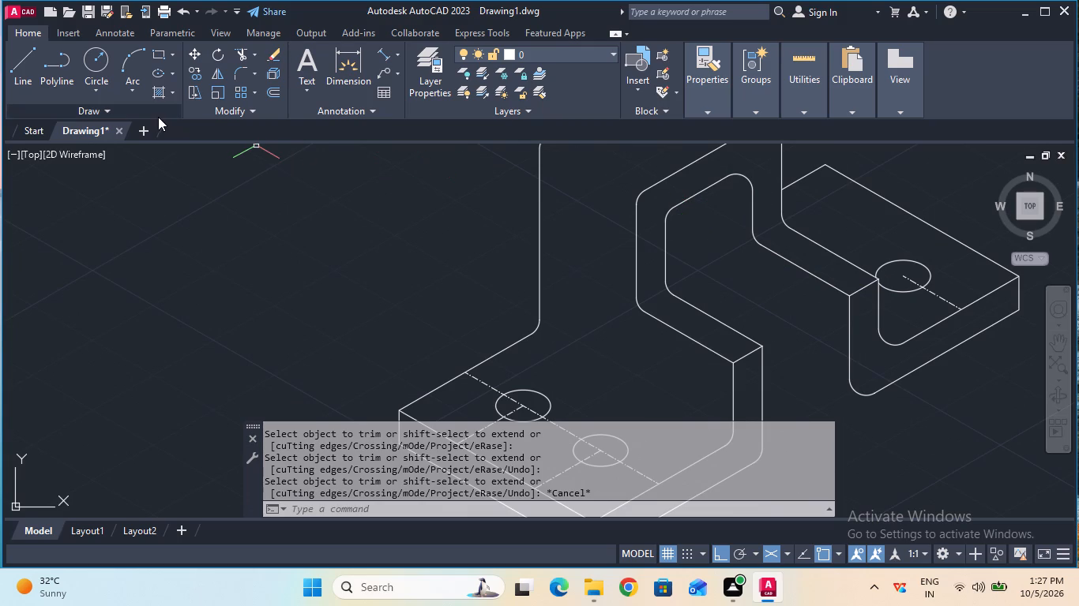
click(191, 71)
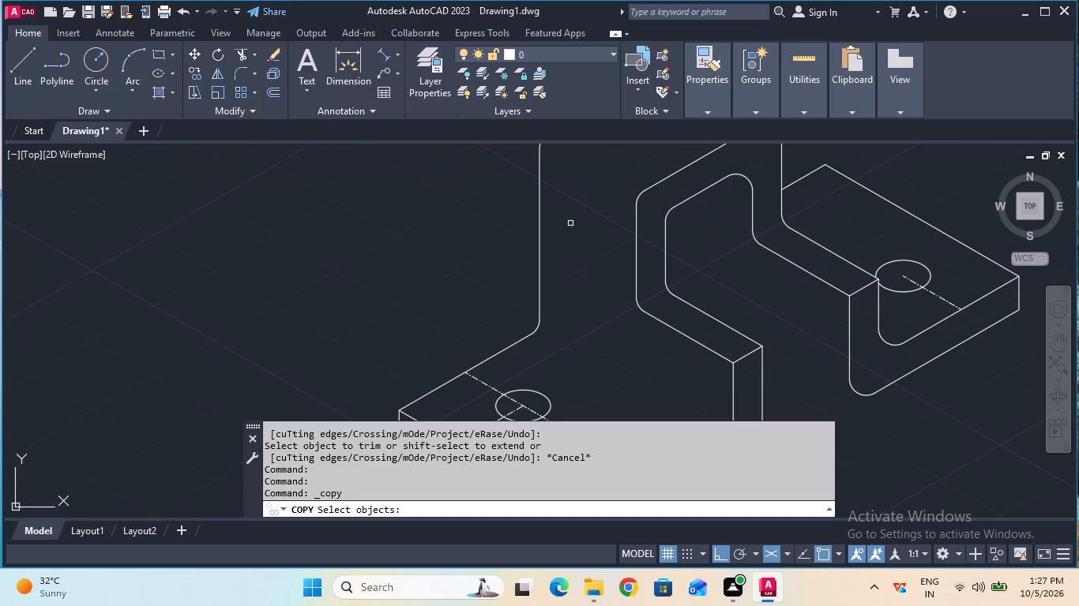
click(928, 283)
key(Return)
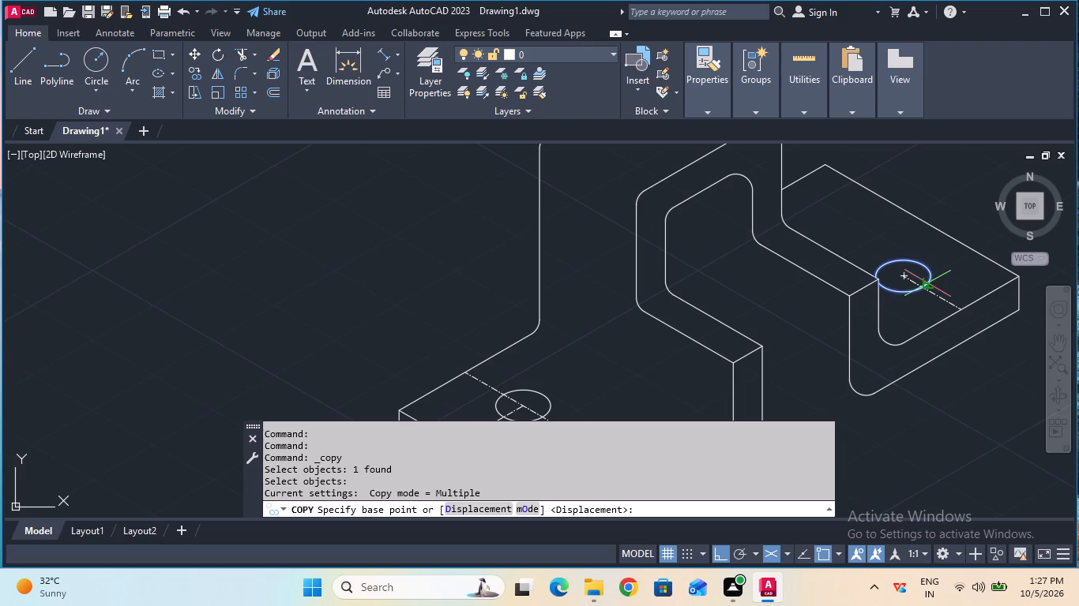
click(906, 280)
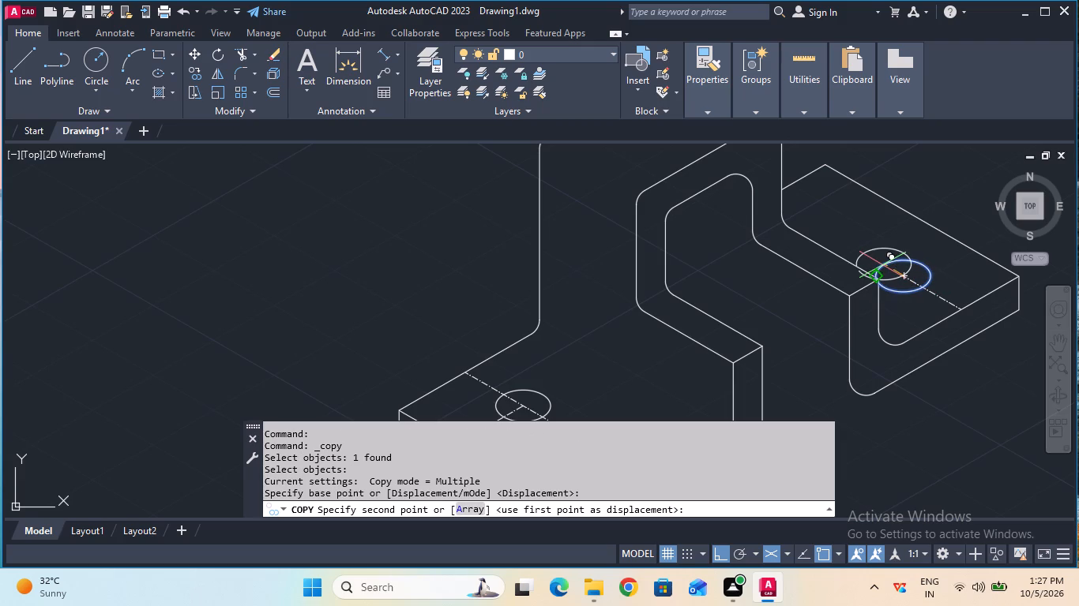
key(1)
key(6)
key(Return)
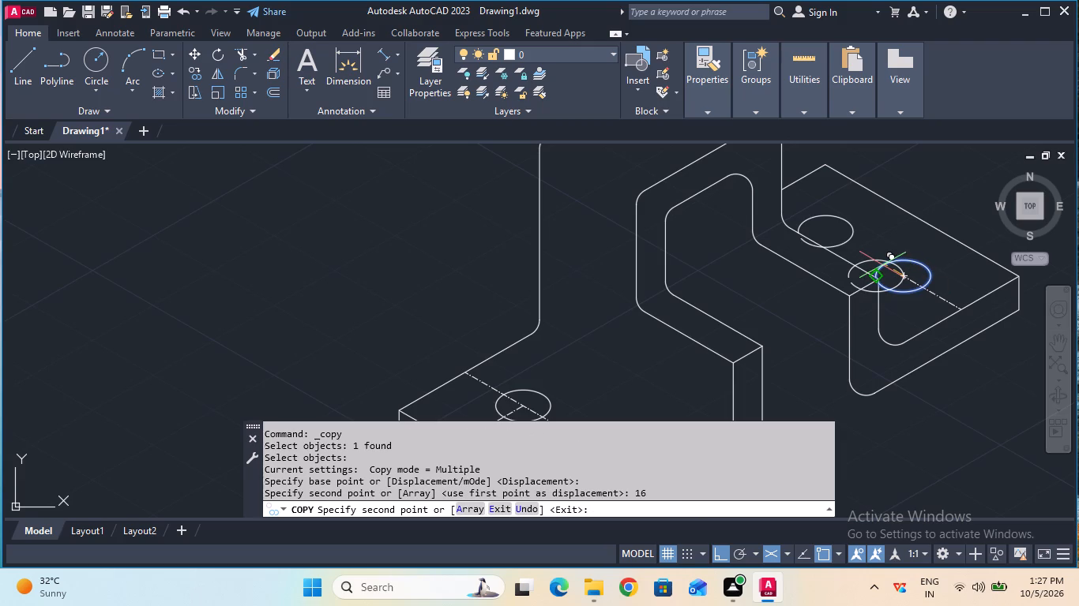
key(Escape)
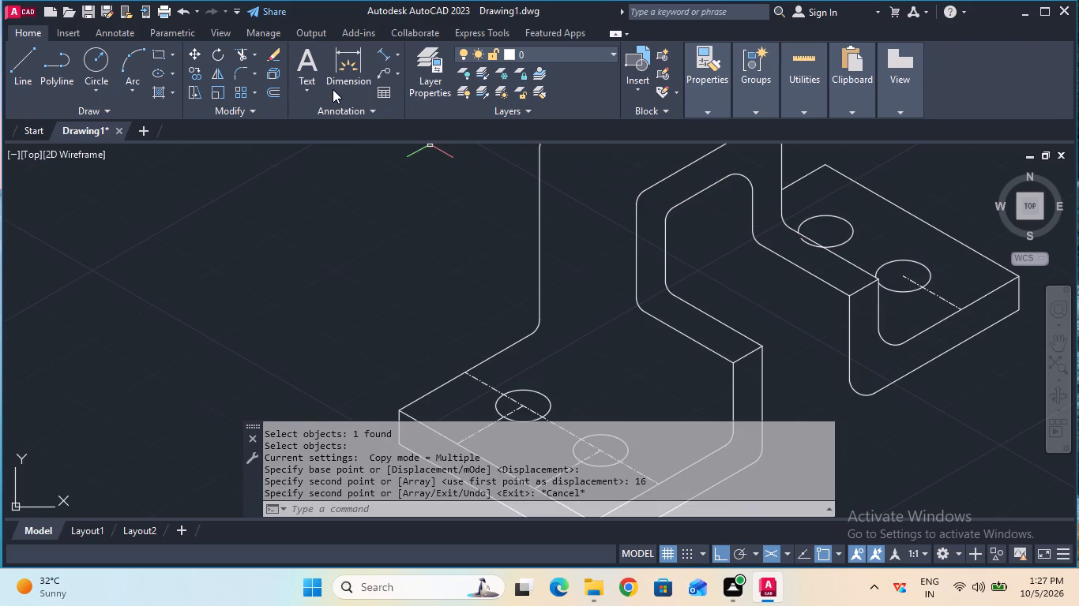
Trim the part of the copied hole that crosses over the bent strip's edge.
click(244, 55)
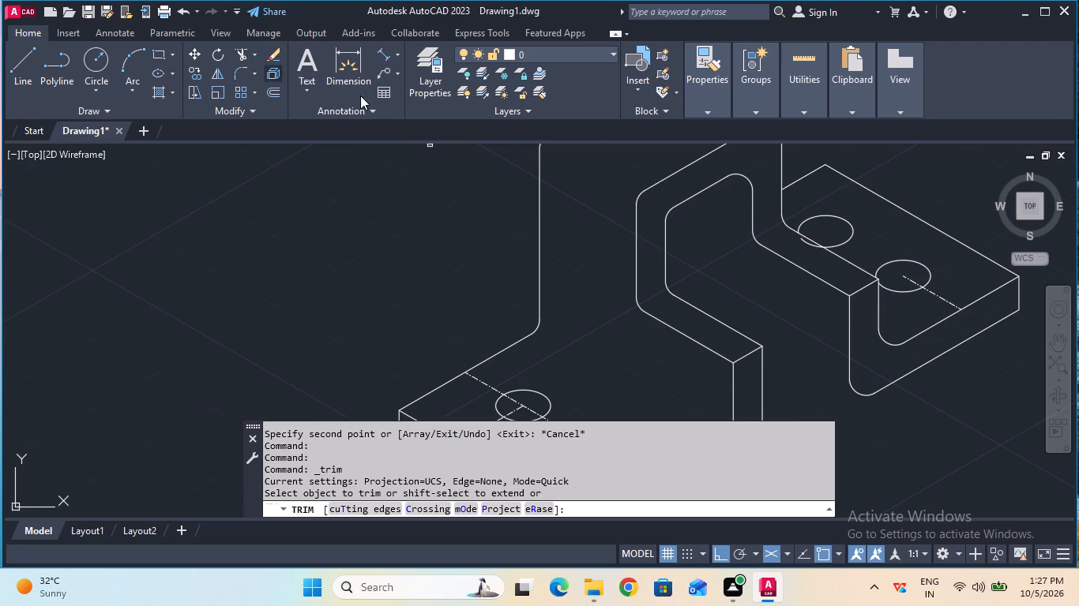
click(811, 246)
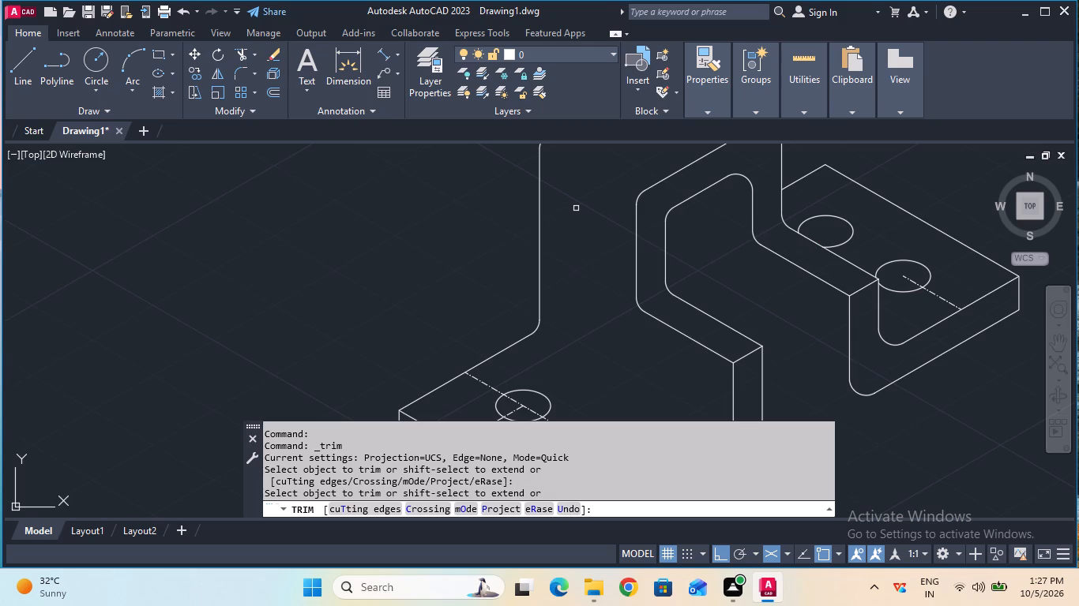
key(Escape)
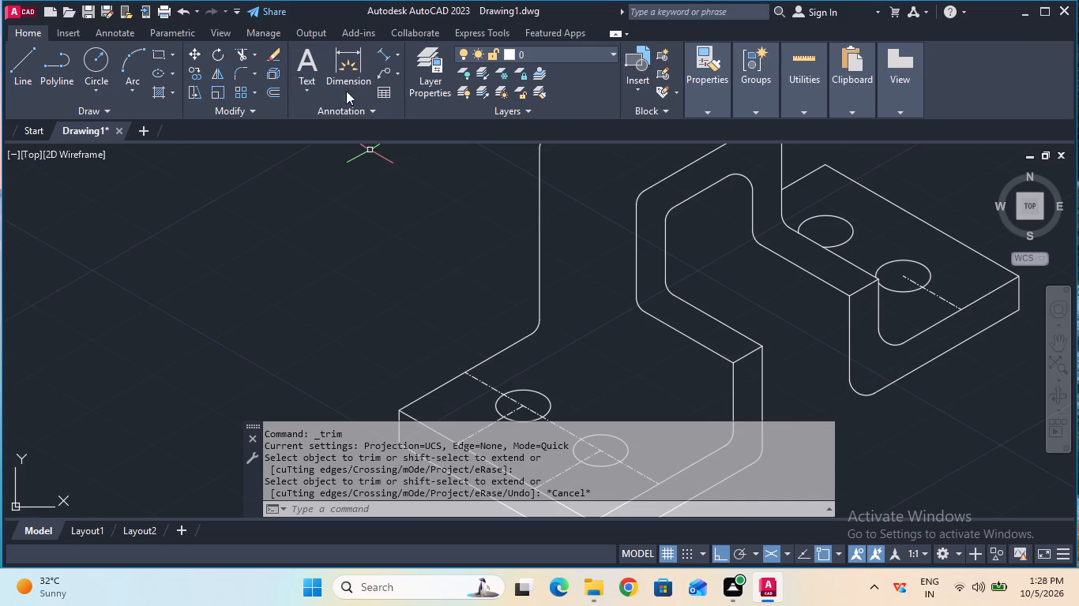
Extend the end plate's centre line inward through both holes up to the bracket's vertical edge.
click(258, 56)
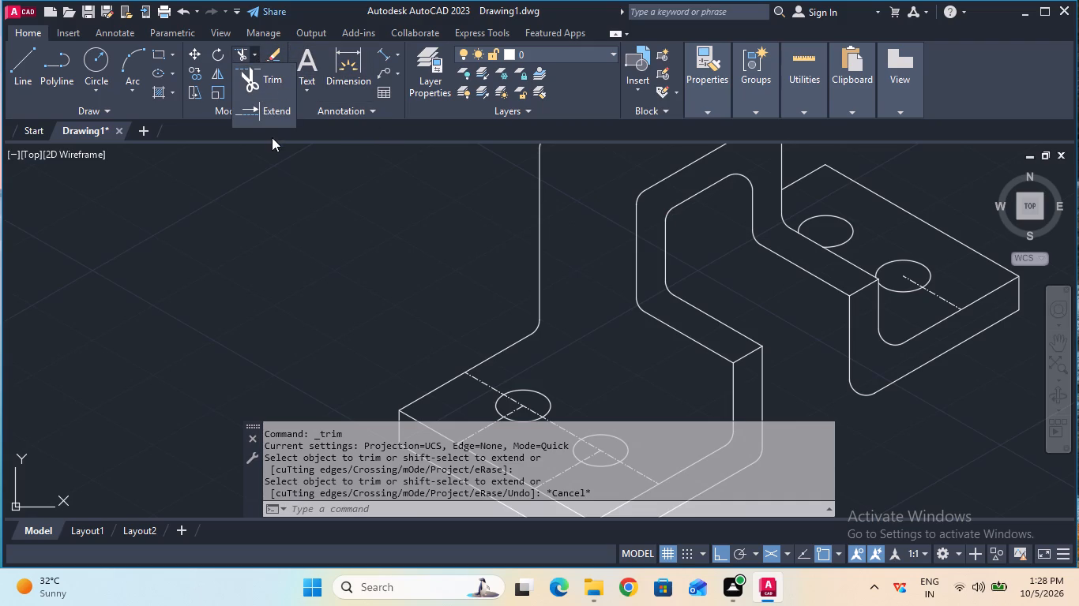
click(276, 122)
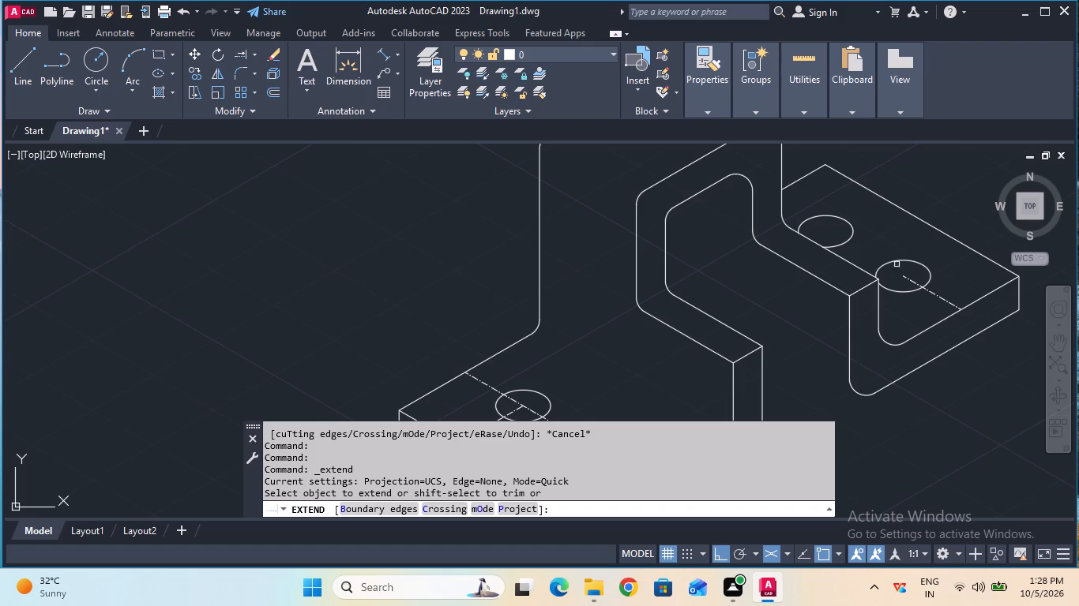
click(908, 276)
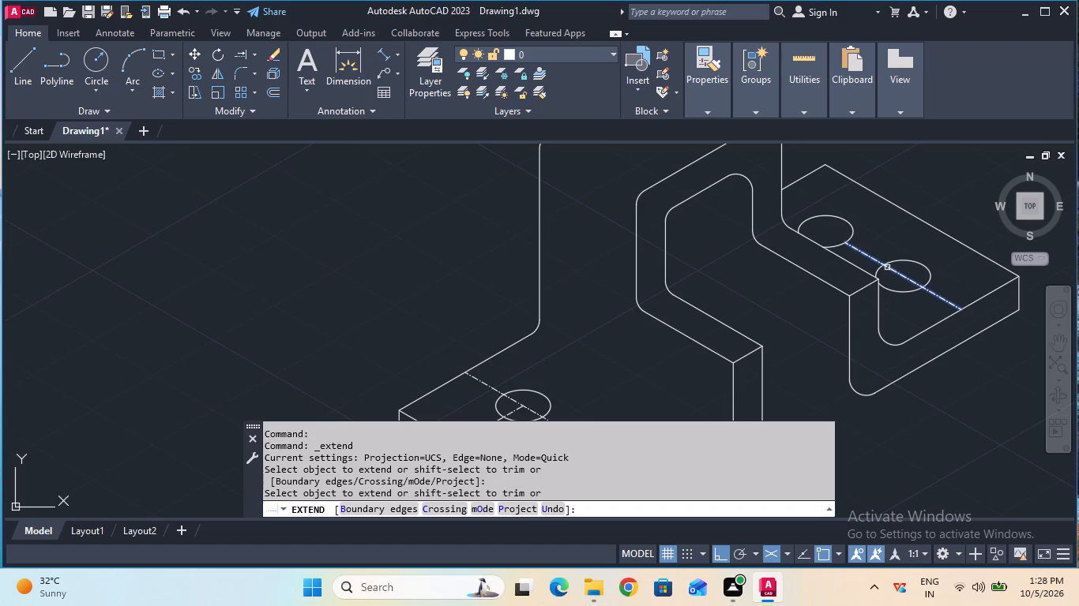
click(887, 267)
click(859, 251)
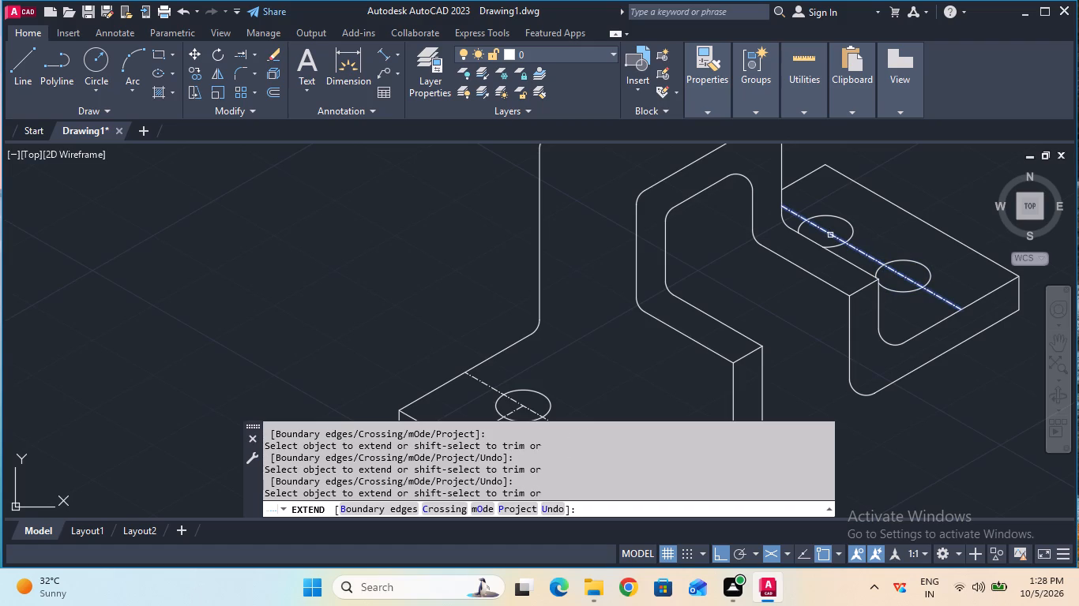
click(830, 235)
key(Escape)
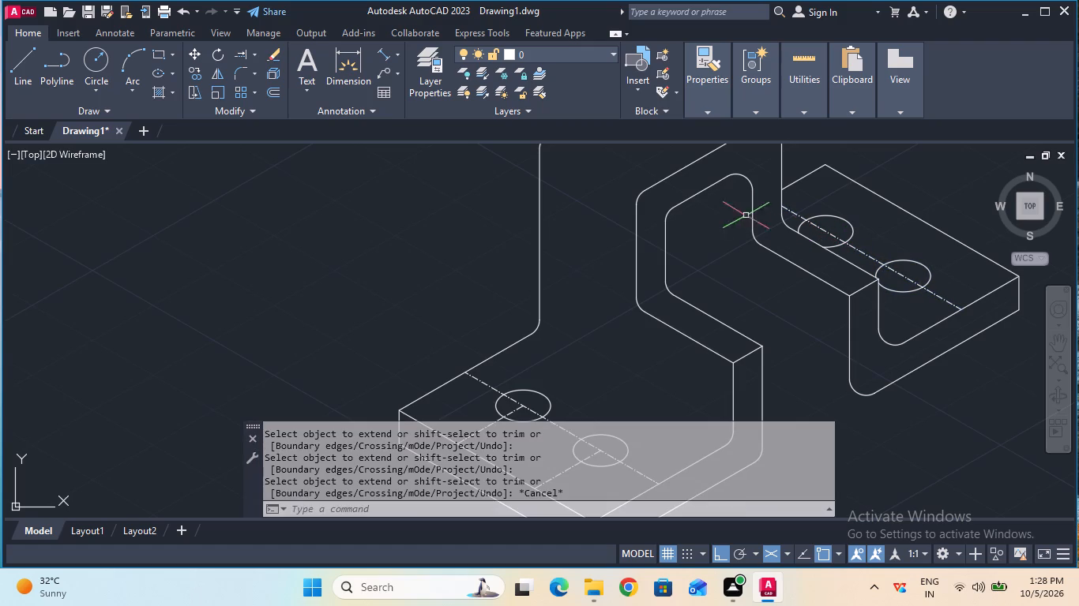
Draw a 14 mm CENTER-linetype line from the copied hole's centre to the end plate's long outer edge, parallel to the plate's short edge.
click(708, 111)
click(780, 163)
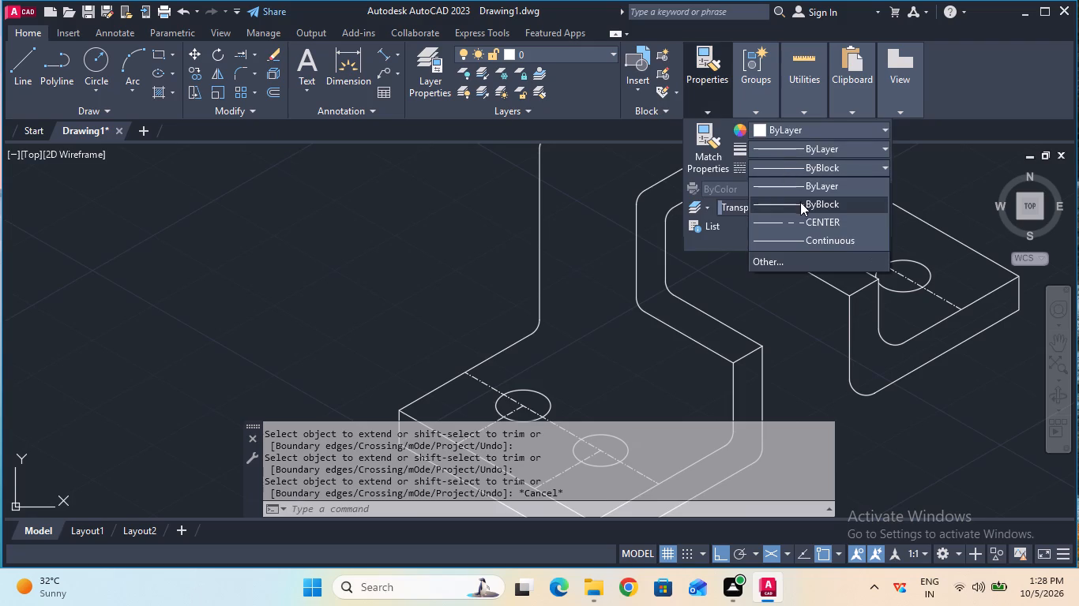
click(810, 217)
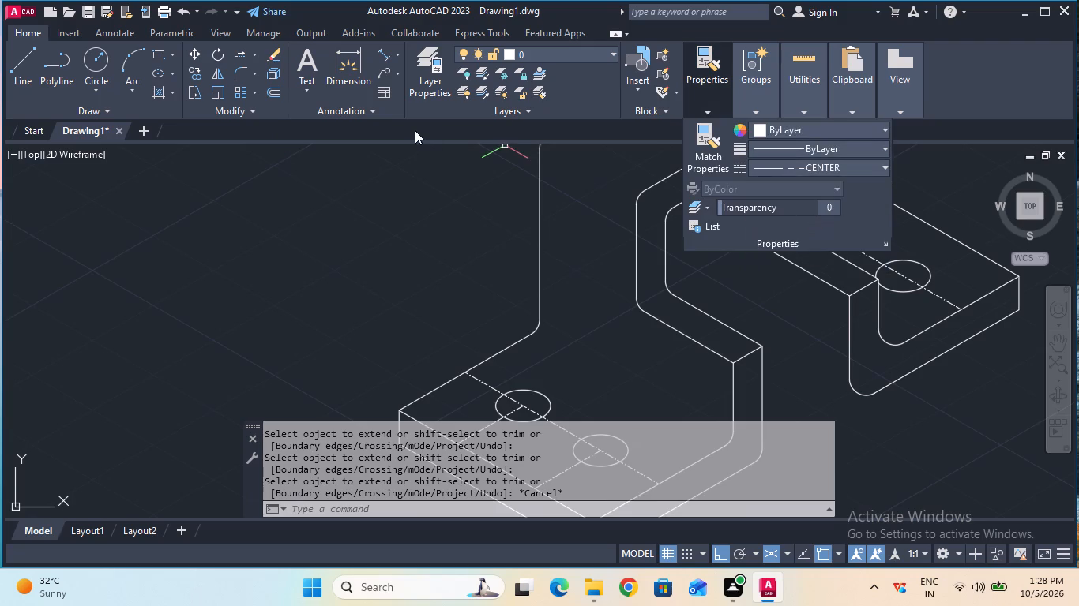
click(17, 64)
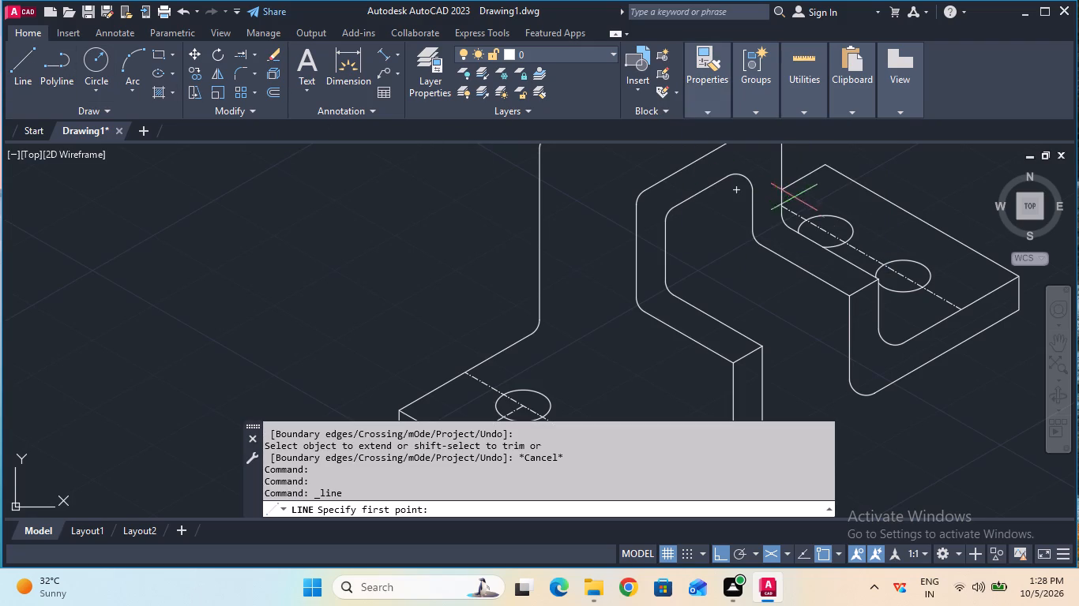
click(829, 234)
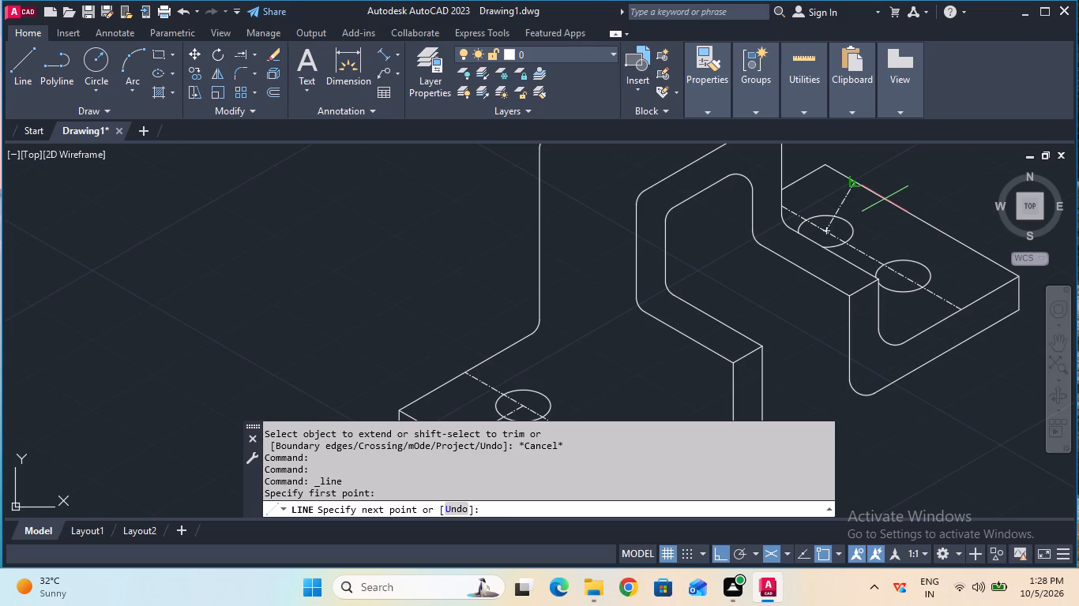
text(14)
key(Return)
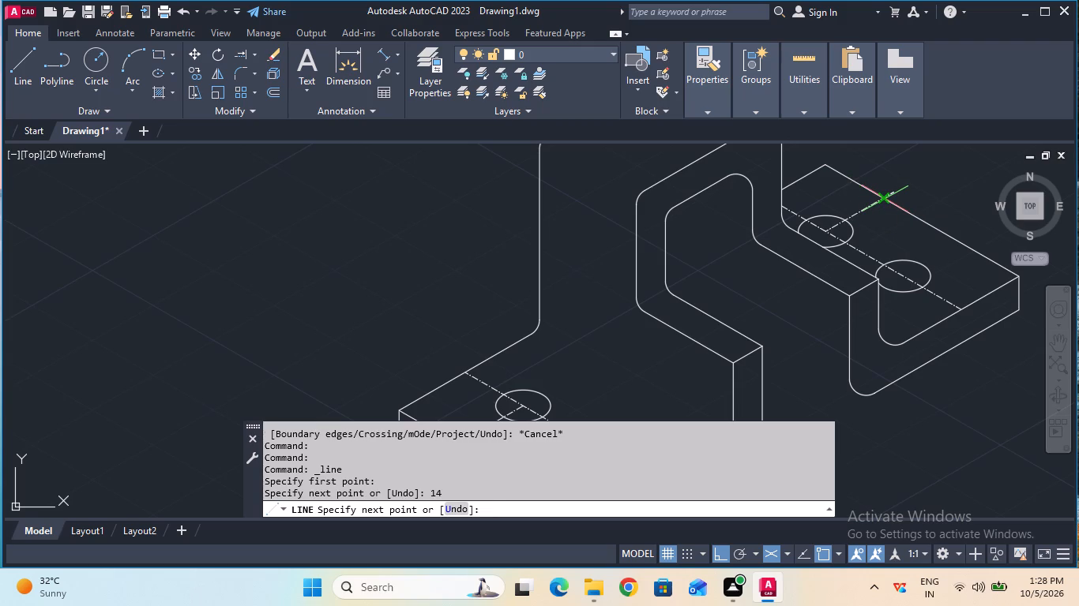
Trim the overshoot of the inner hole's short centre line beyond the end plate's long outer edge.
key(Escape)
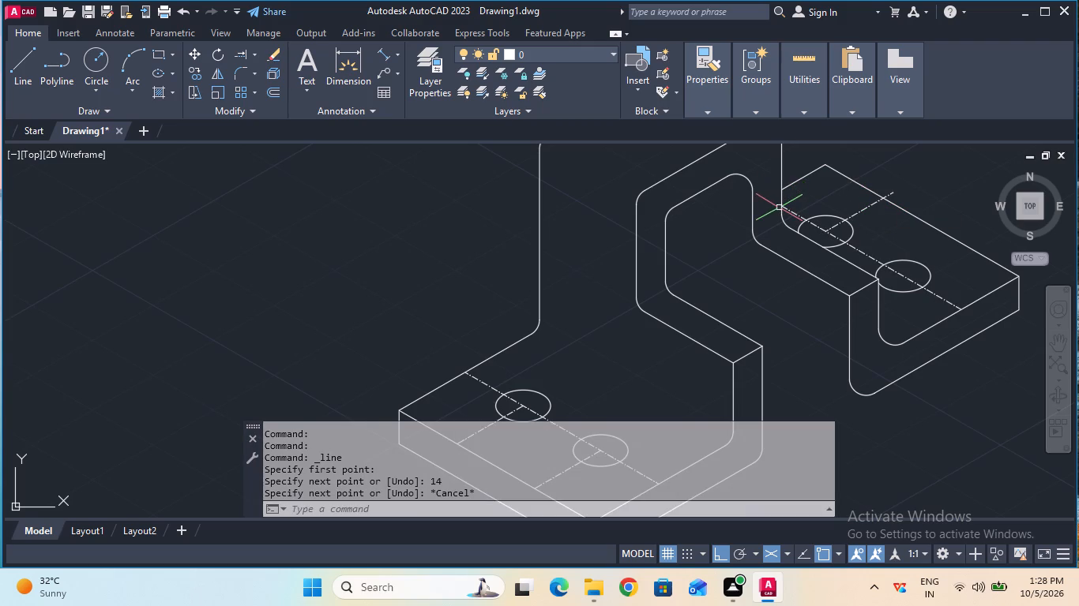
click(254, 53)
click(261, 77)
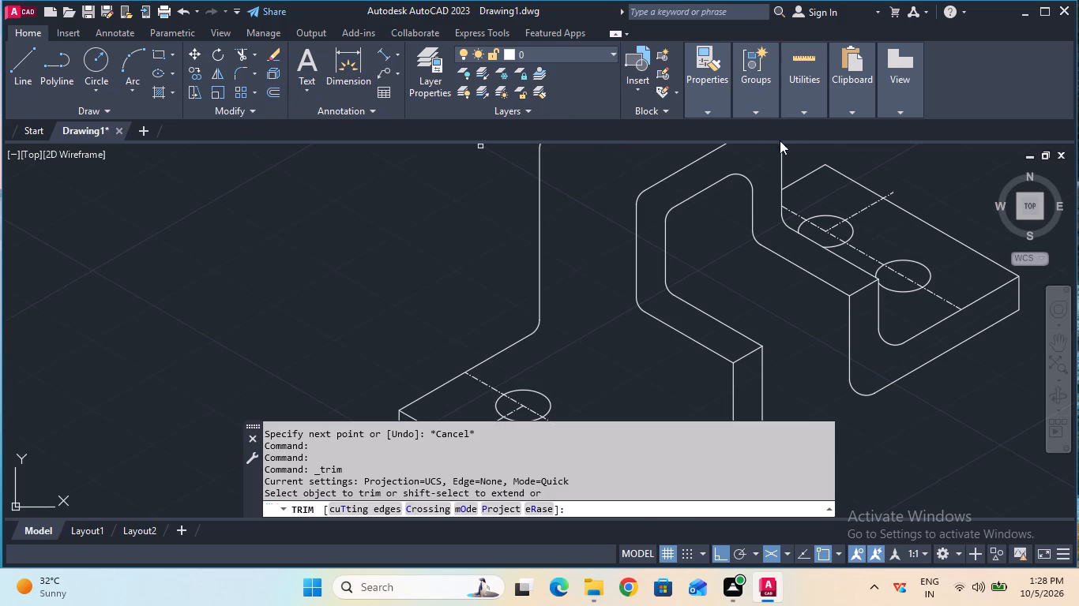
click(893, 193)
key(Escape)
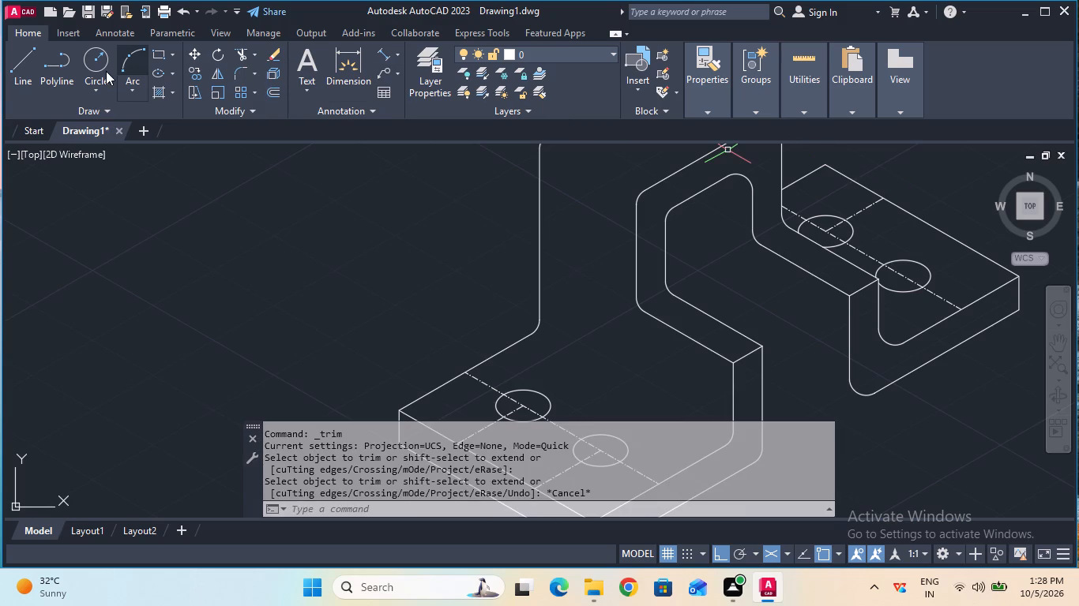
Draw a 12 mm CENTER-linetype line from the outer hole's centre to the end plate's long outer edge, parallel to the plate's short edge.
click(31, 73)
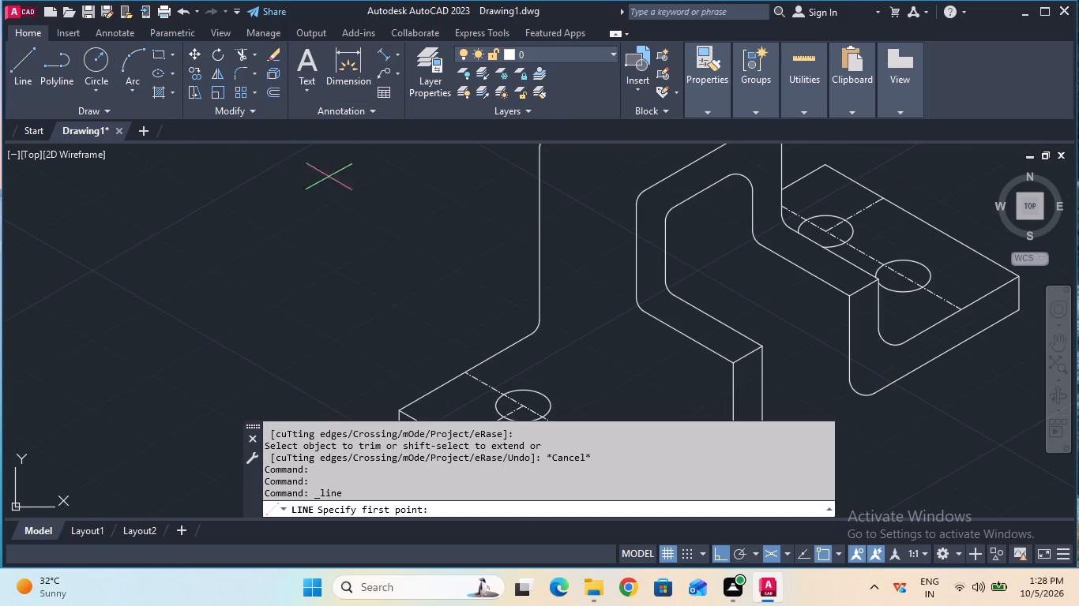
click(906, 272)
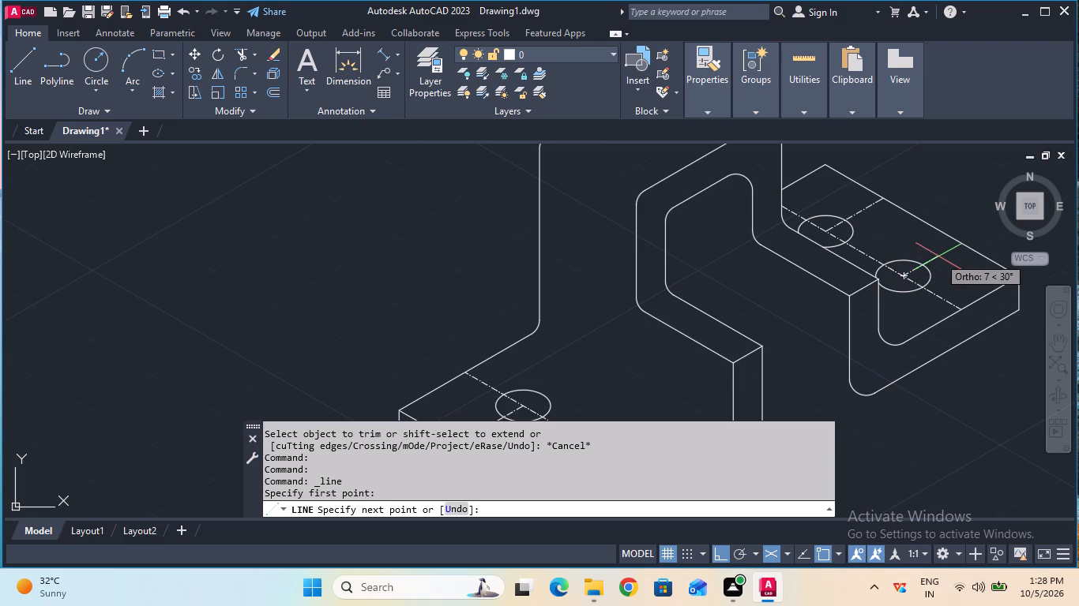
text(12)
key(Return)
key(Escape)
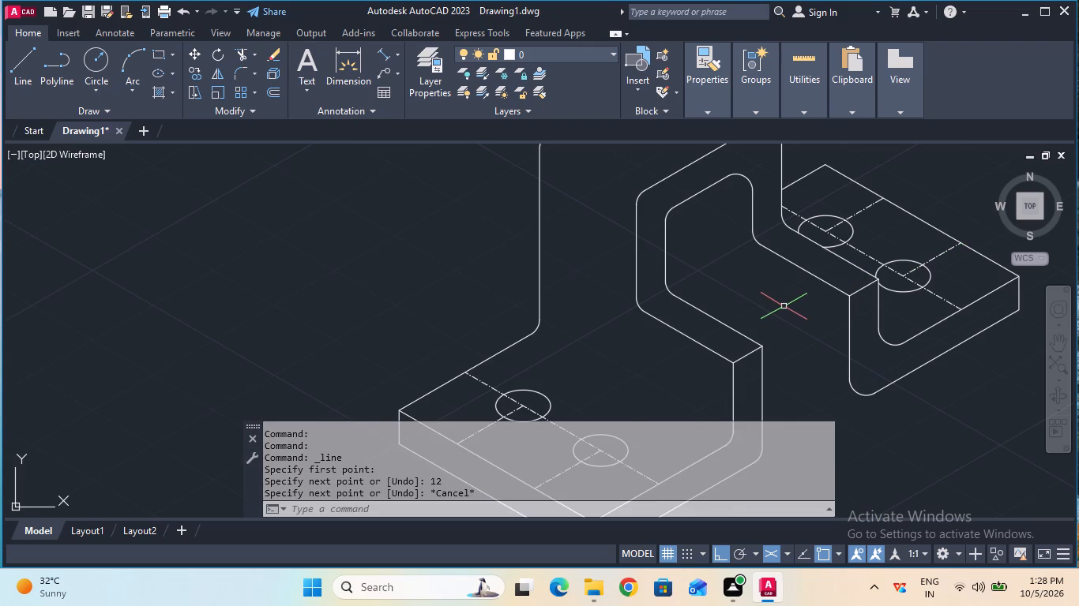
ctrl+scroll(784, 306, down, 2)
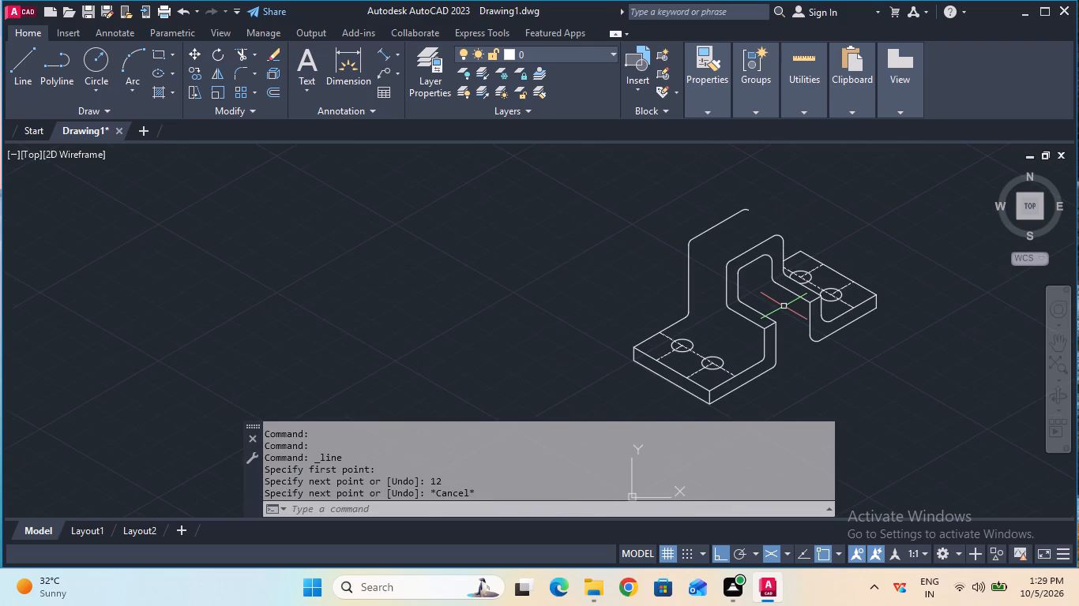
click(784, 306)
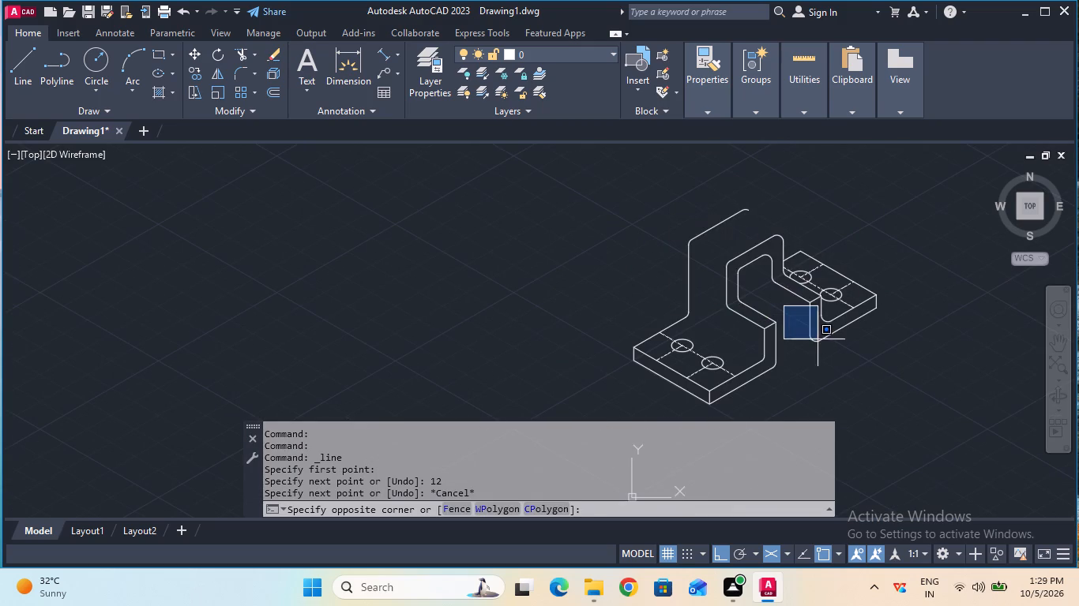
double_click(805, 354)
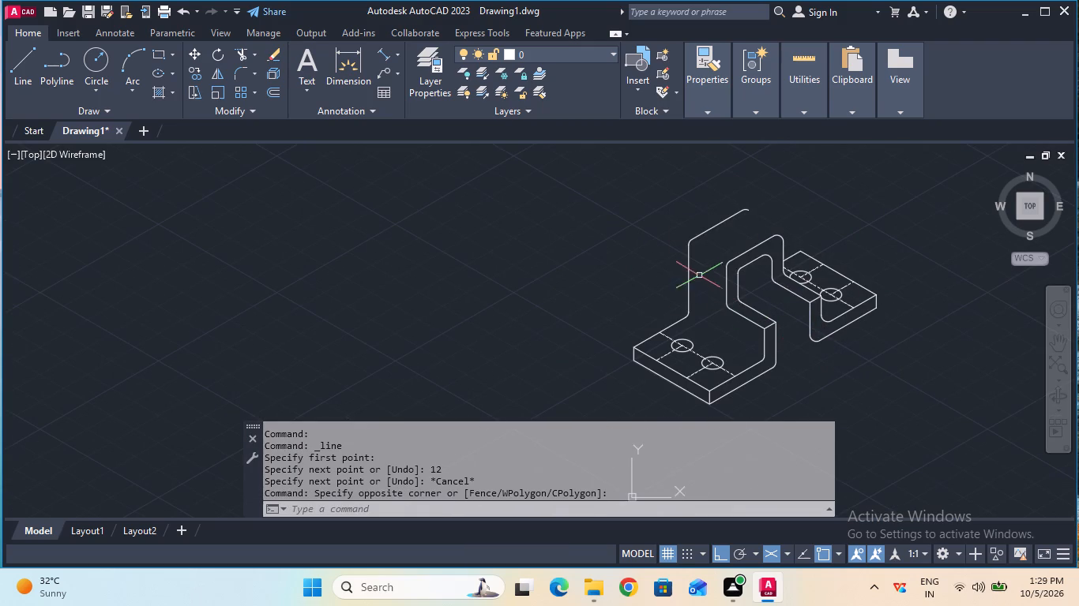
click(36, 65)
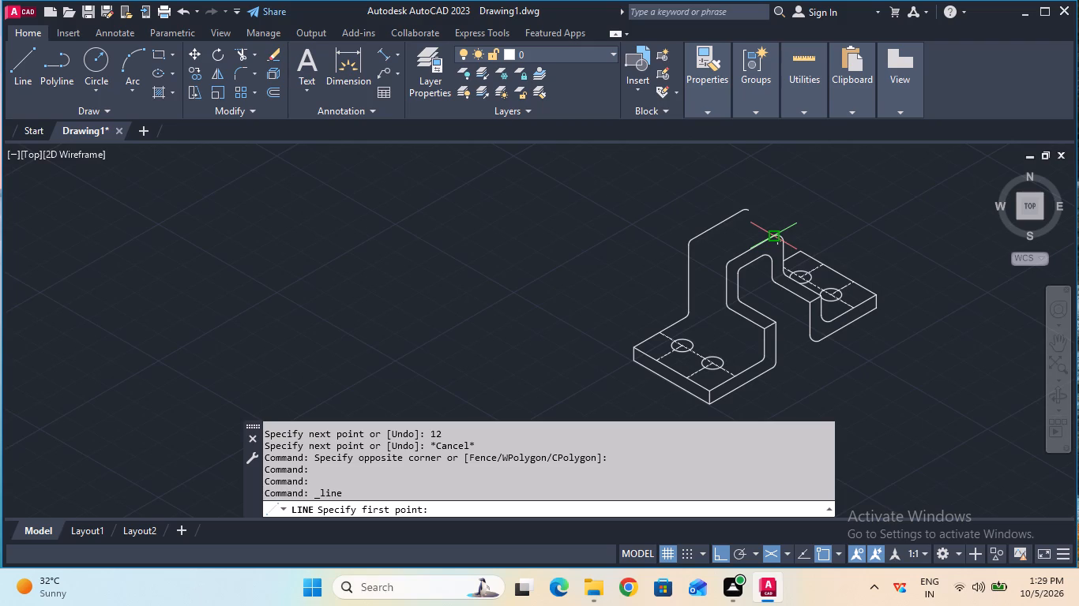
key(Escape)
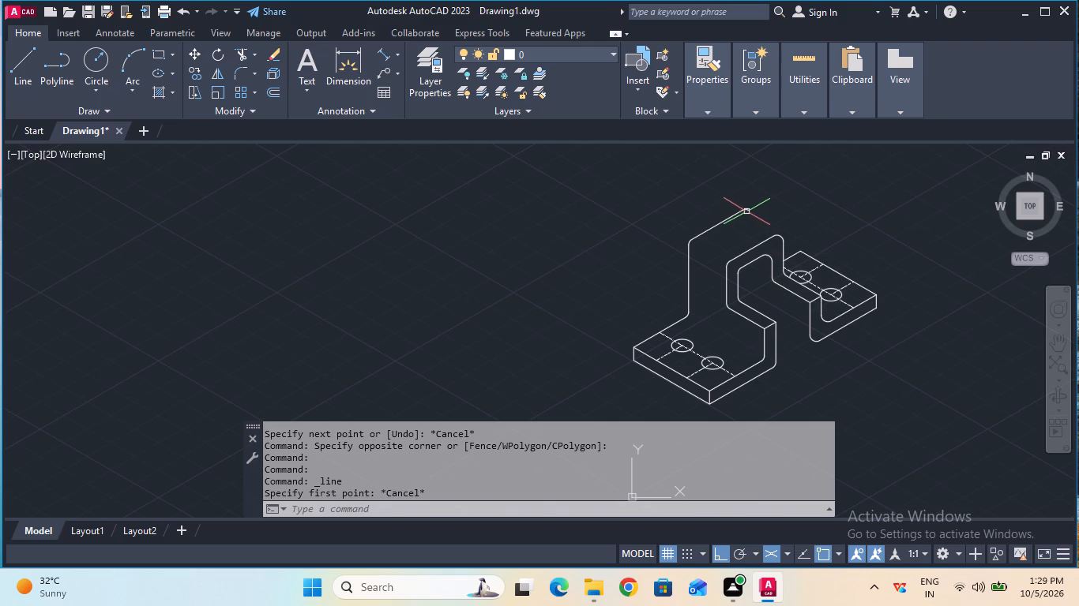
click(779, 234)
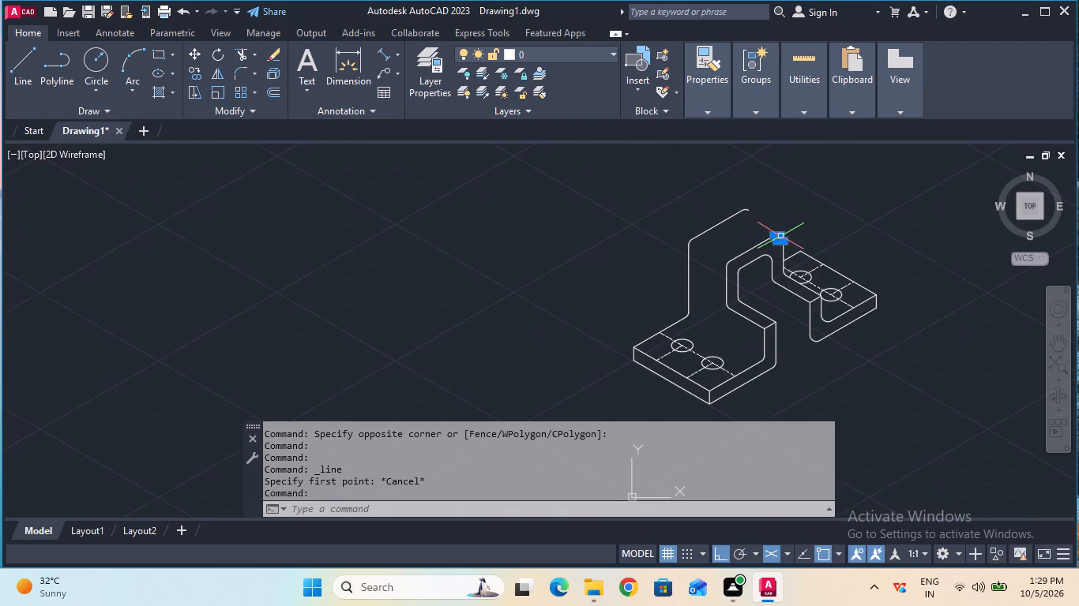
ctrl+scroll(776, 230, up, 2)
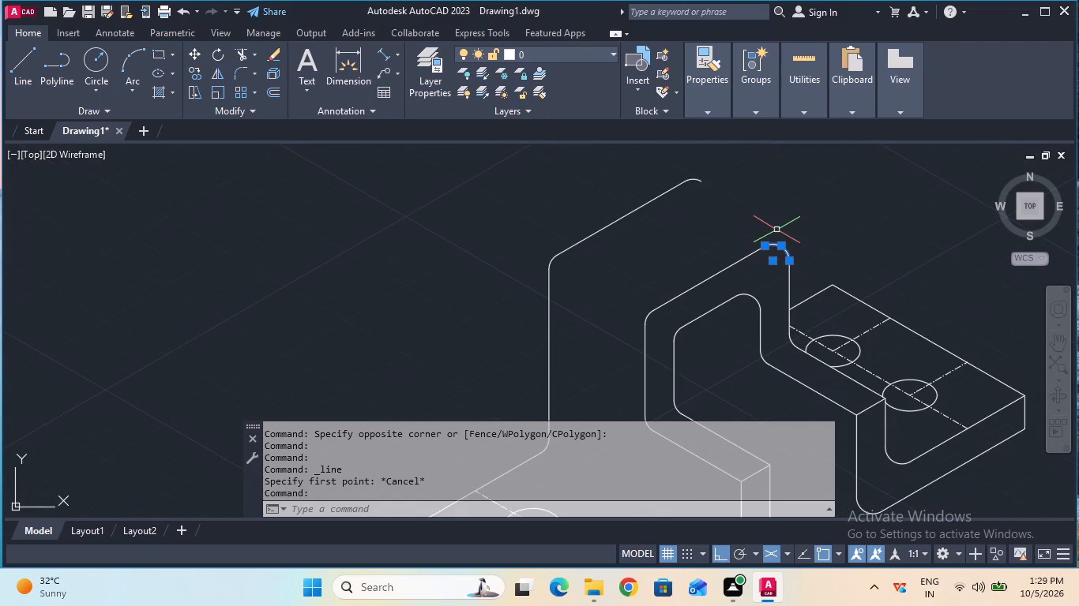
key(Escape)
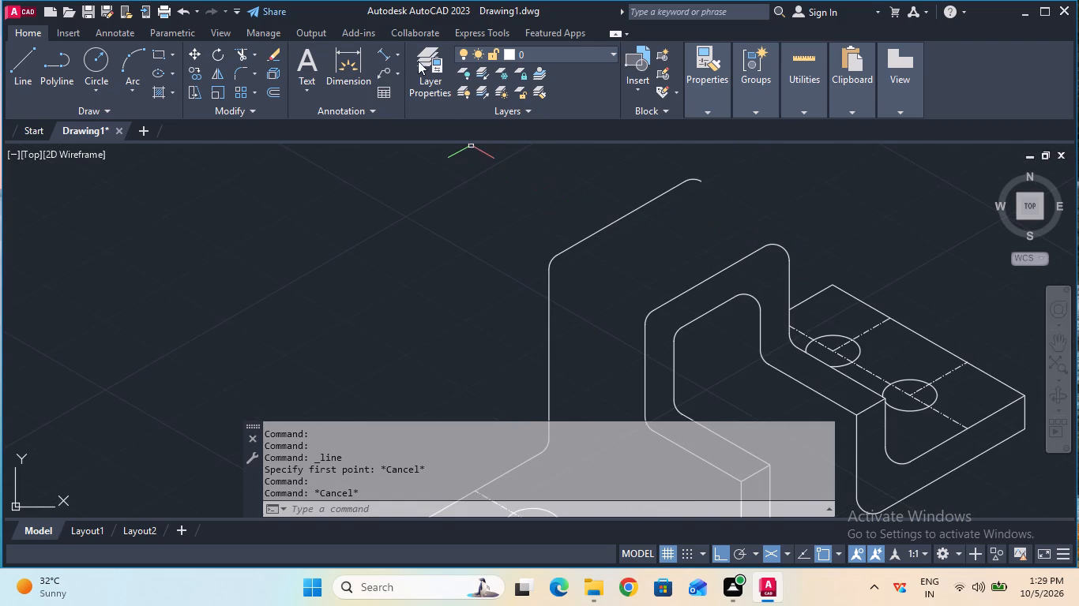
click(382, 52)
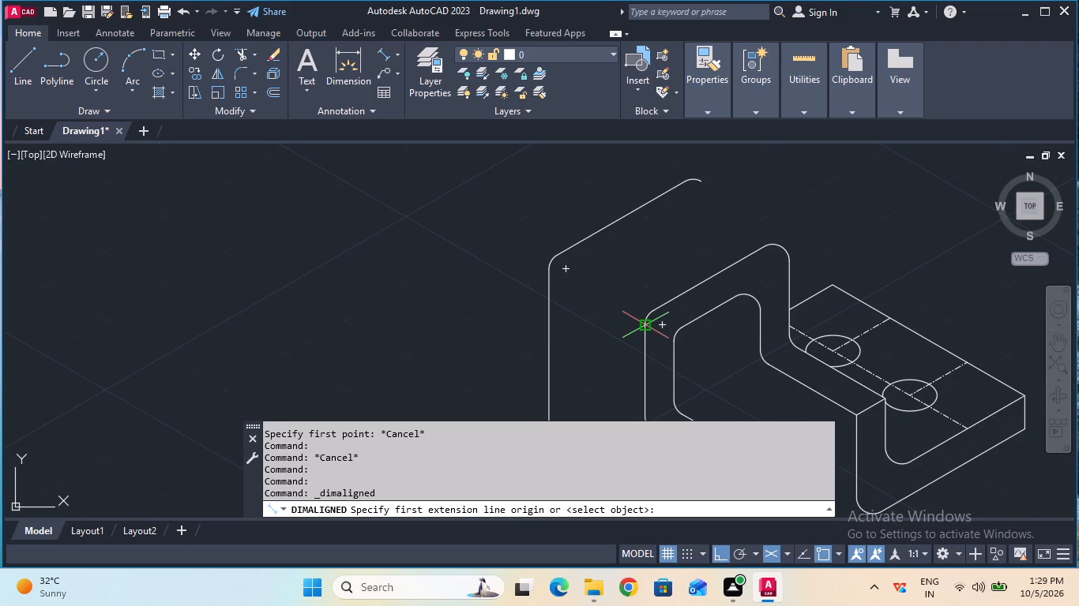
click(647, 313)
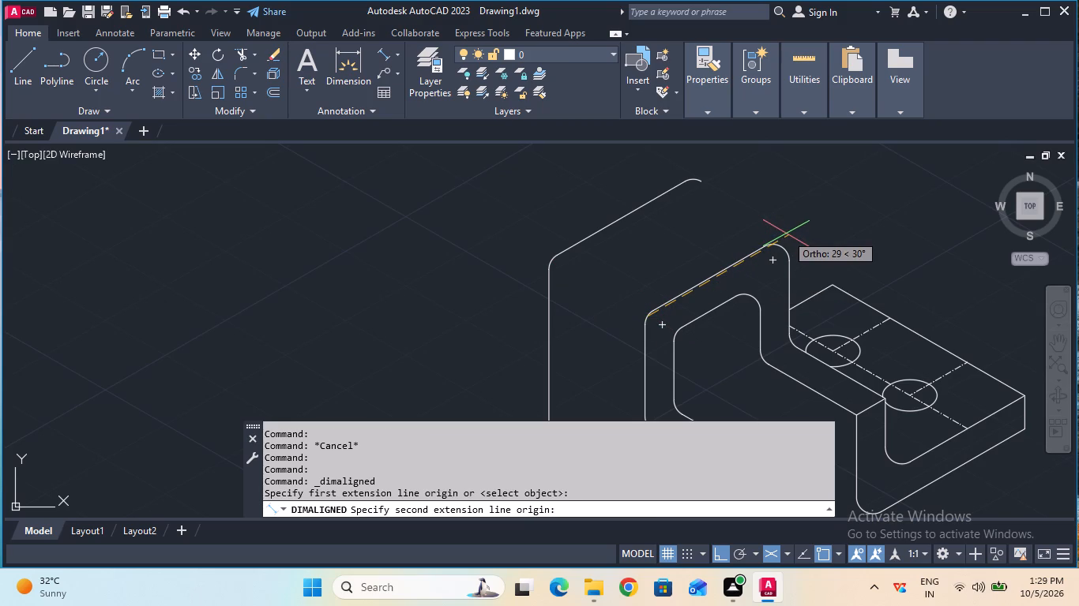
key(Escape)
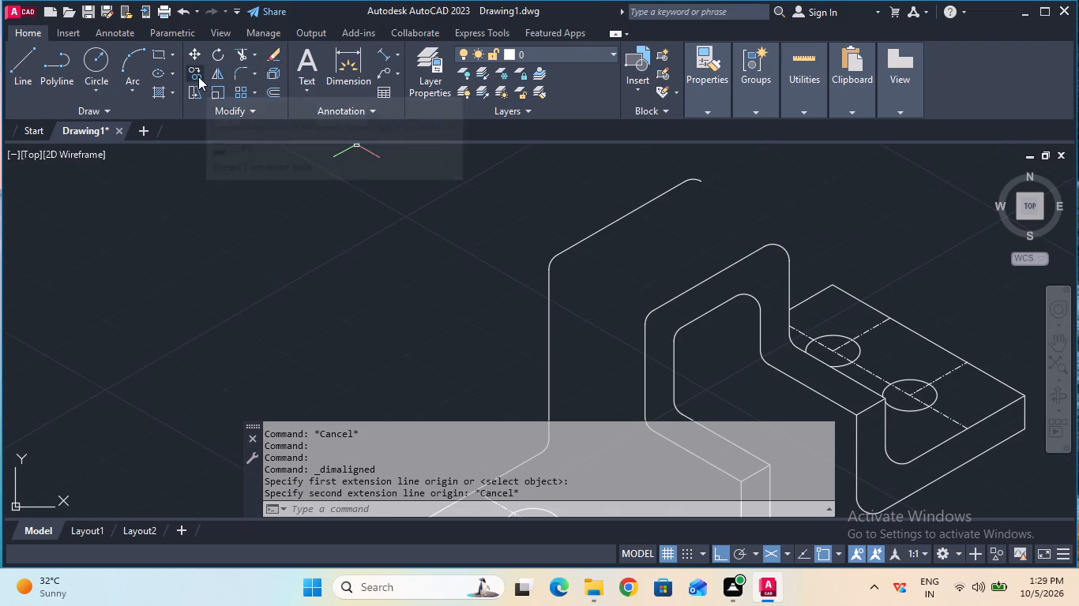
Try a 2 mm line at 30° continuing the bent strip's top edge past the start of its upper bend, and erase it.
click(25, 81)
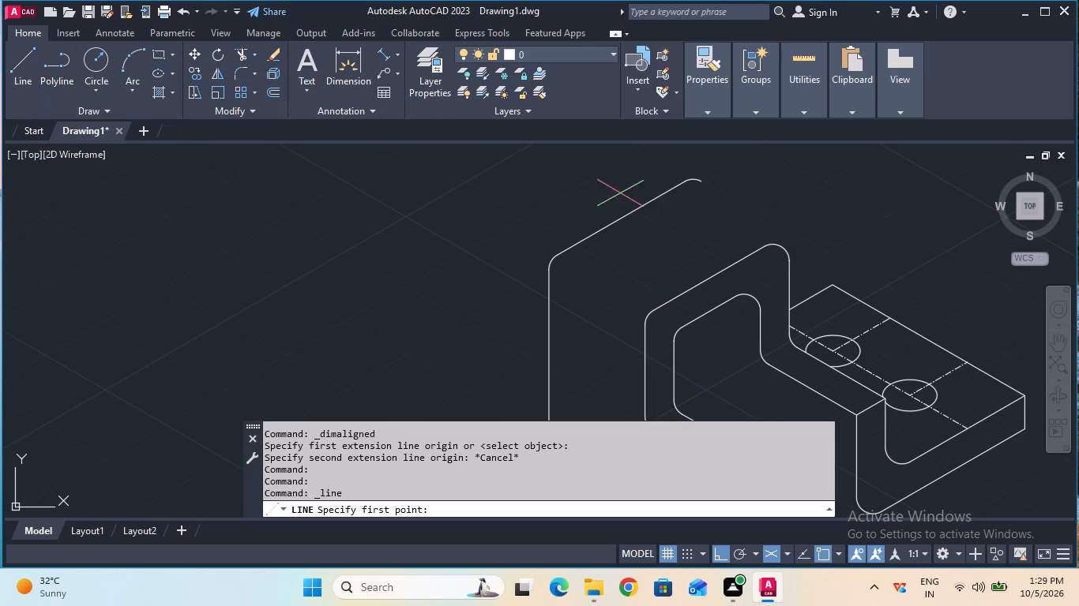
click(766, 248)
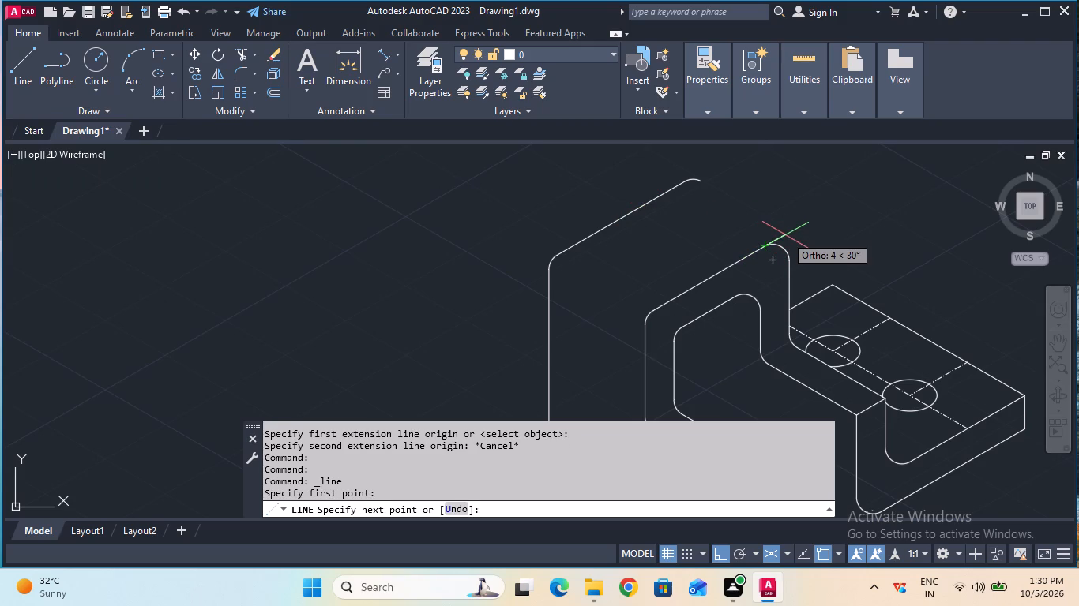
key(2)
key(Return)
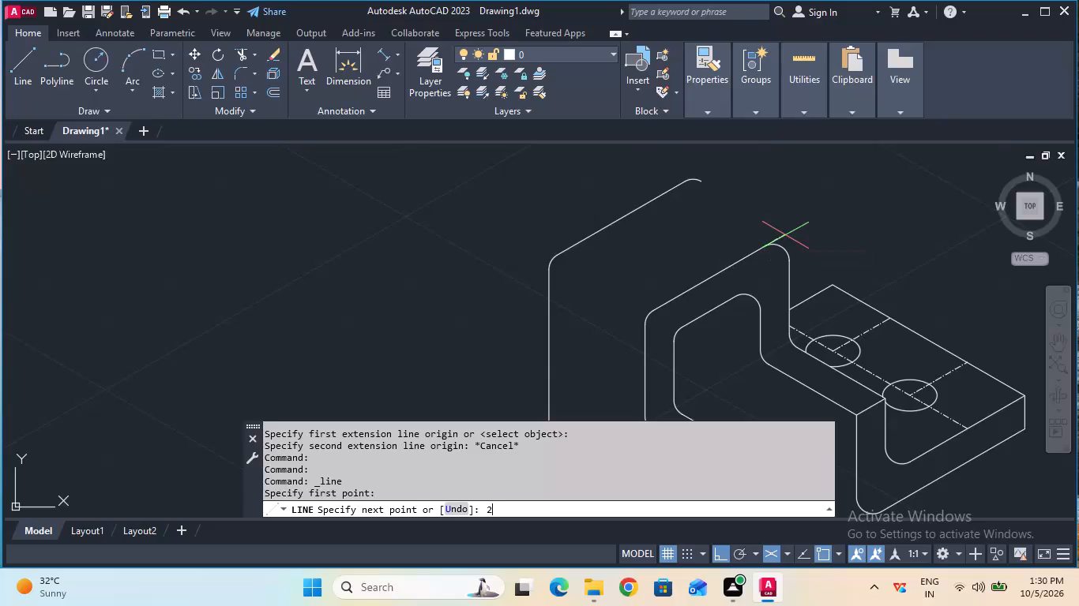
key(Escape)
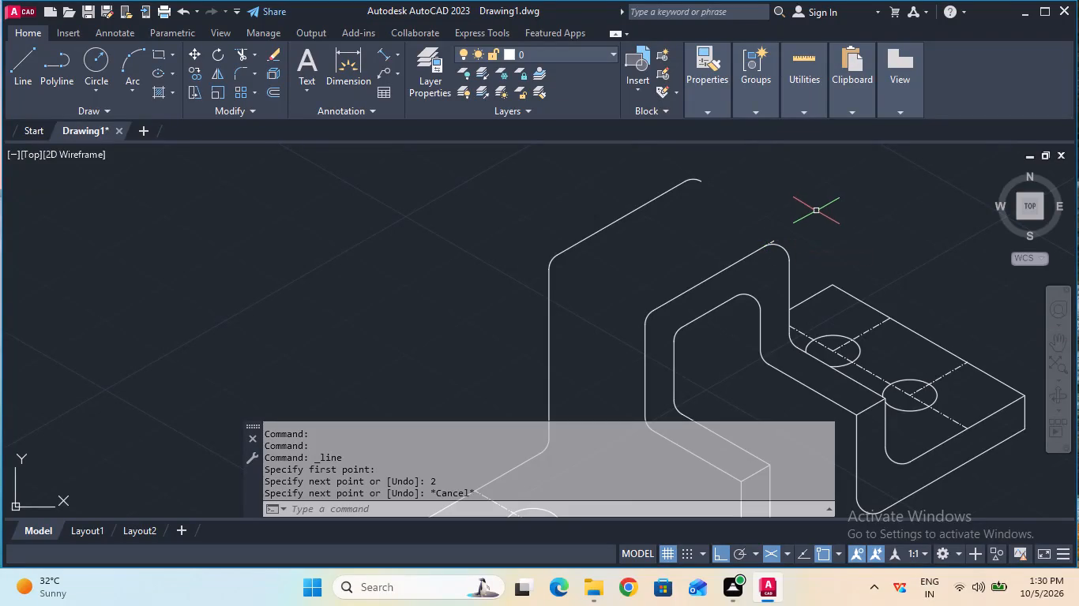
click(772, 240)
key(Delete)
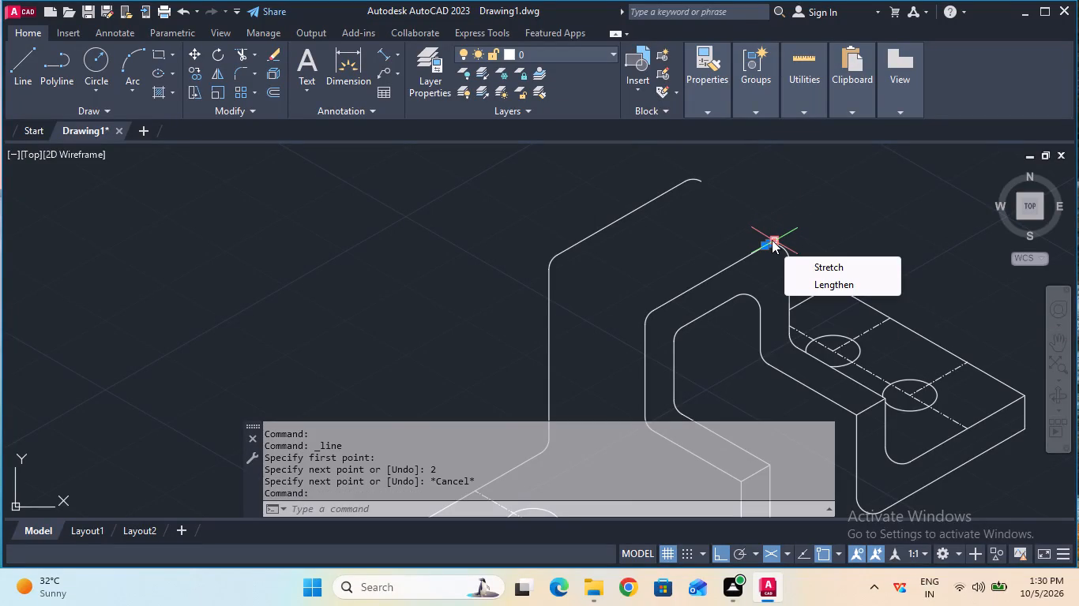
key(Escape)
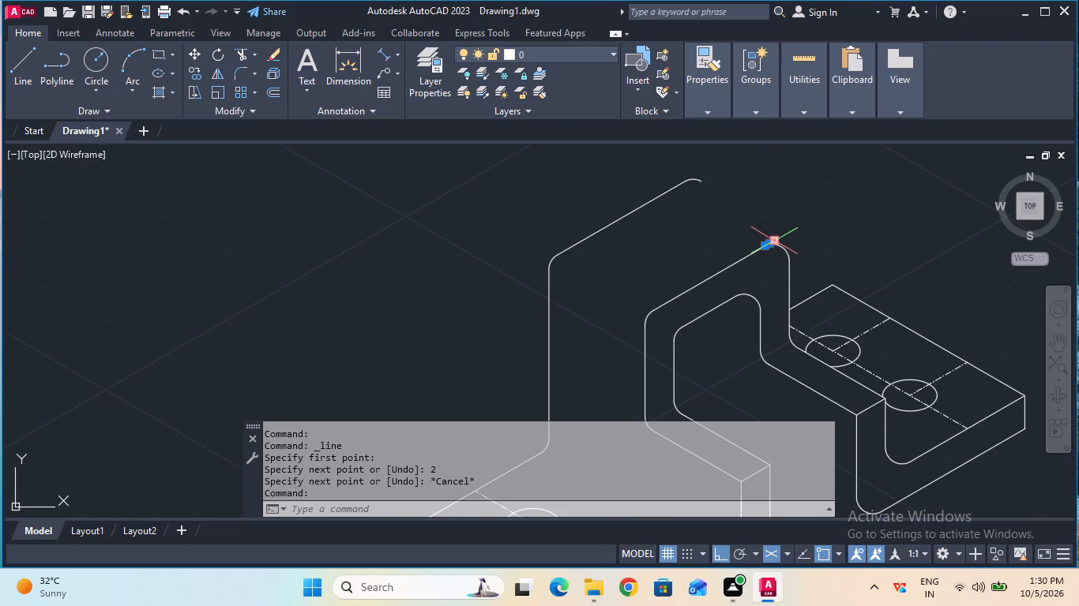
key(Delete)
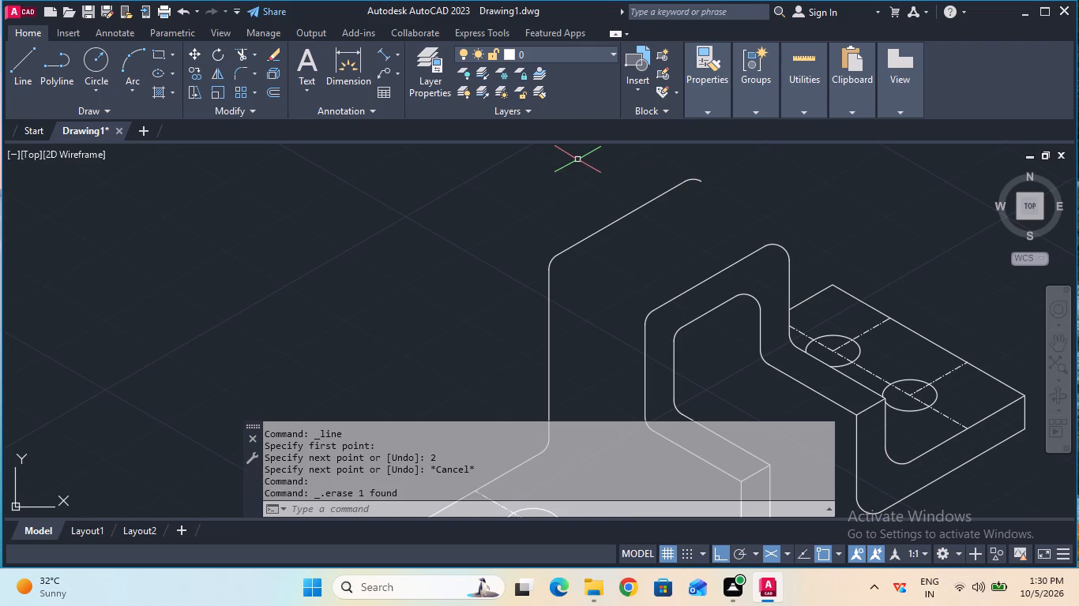
With the linetype set to ByBlock, draw a line about 23 mm long at 330° from the open end of the rear profile's top bend arc.
click(712, 114)
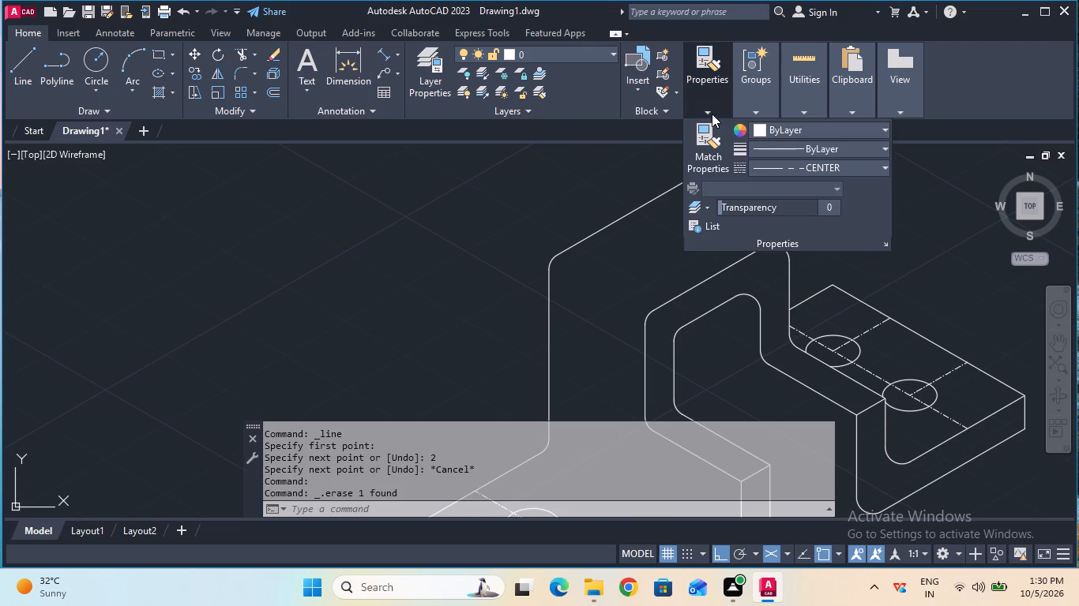
click(759, 166)
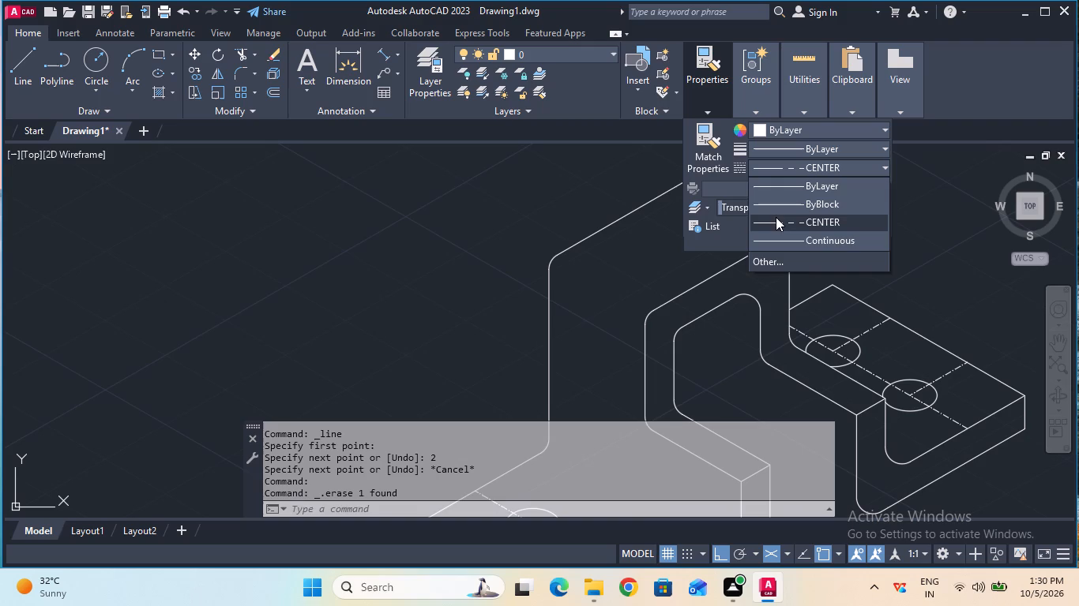
click(773, 203)
click(553, 170)
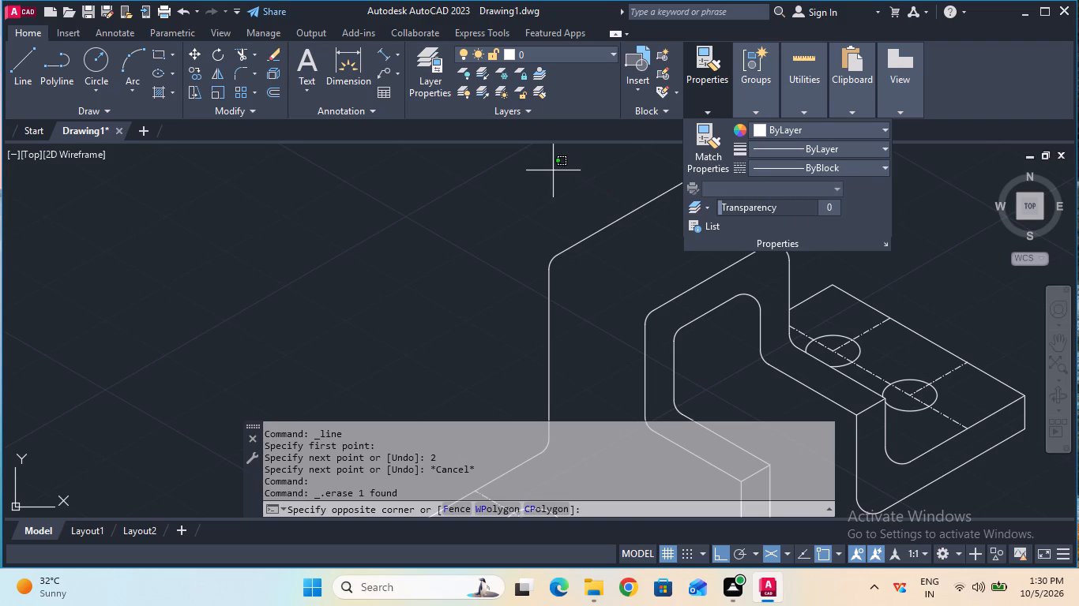
click(197, 219)
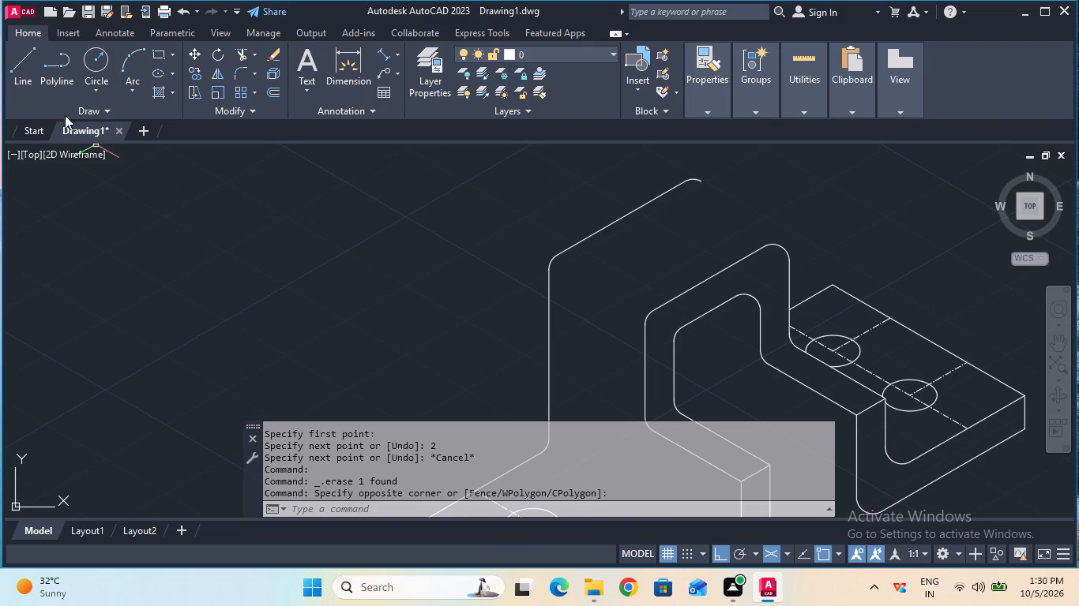
click(20, 66)
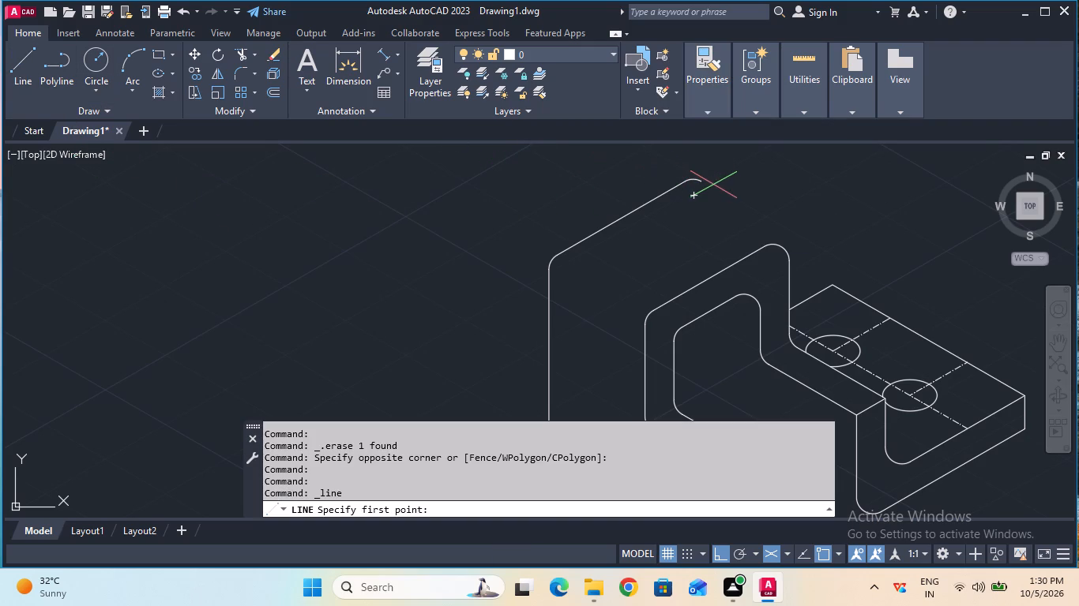
click(705, 184)
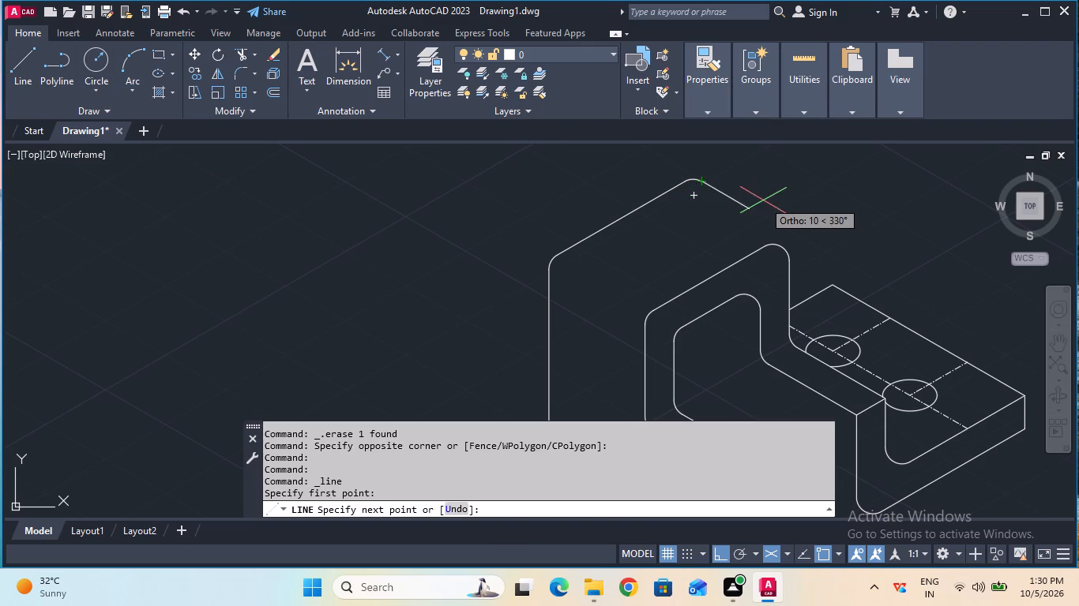
click(813, 247)
key(Escape)
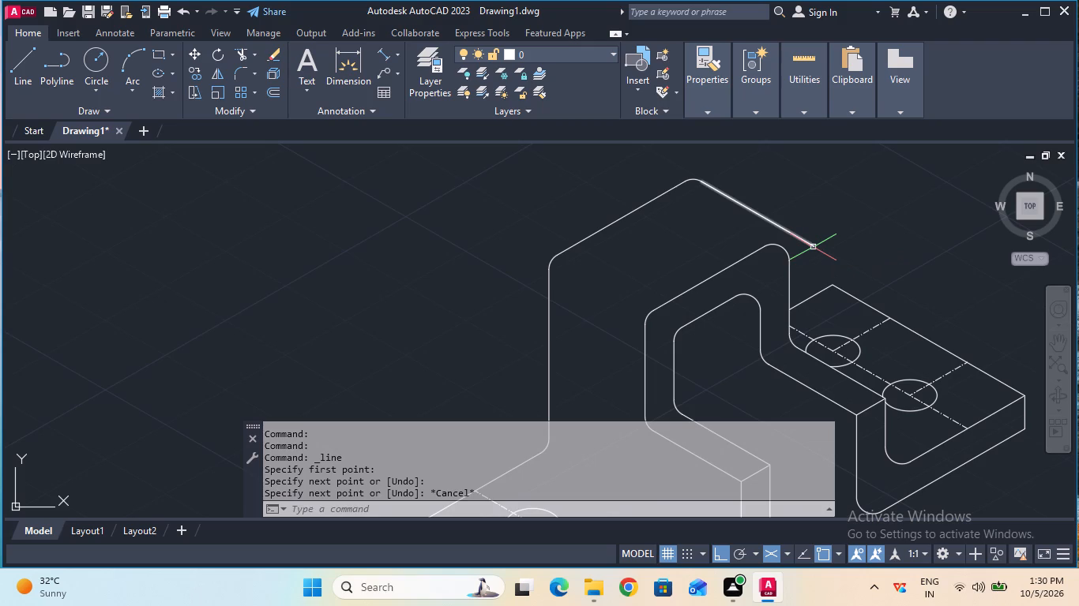
key(Escape)
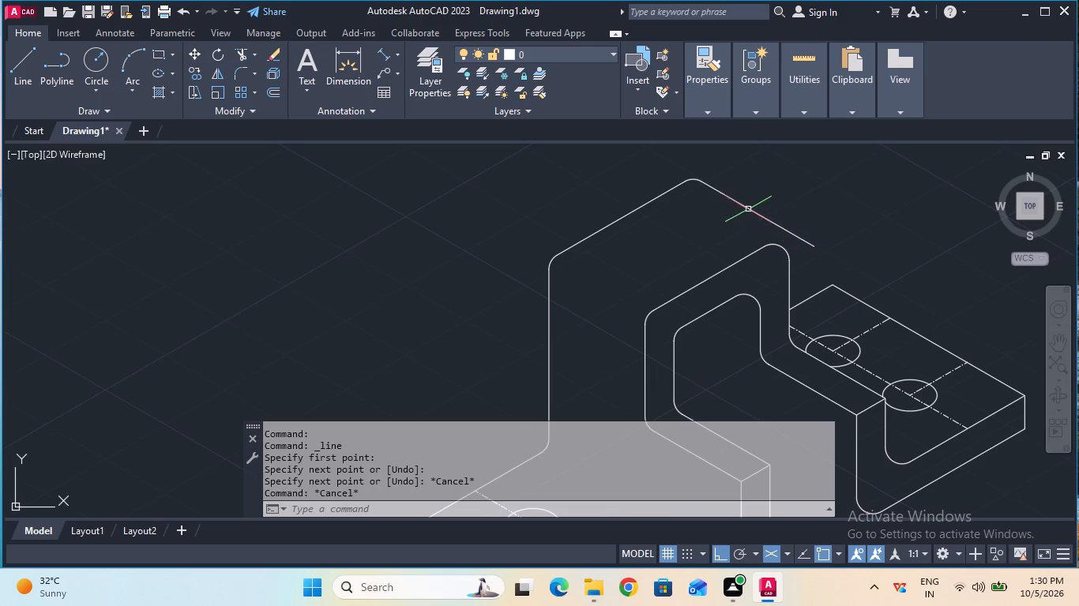
Erase the 330° line running from the open end of the rear profile's top bend arc.
click(750, 209)
key(Delete)
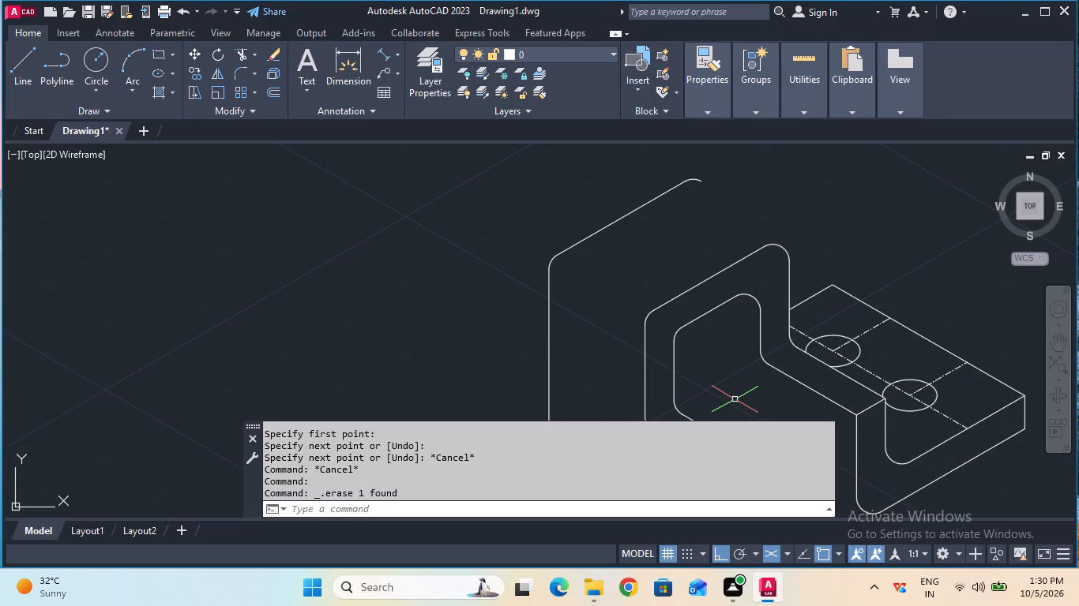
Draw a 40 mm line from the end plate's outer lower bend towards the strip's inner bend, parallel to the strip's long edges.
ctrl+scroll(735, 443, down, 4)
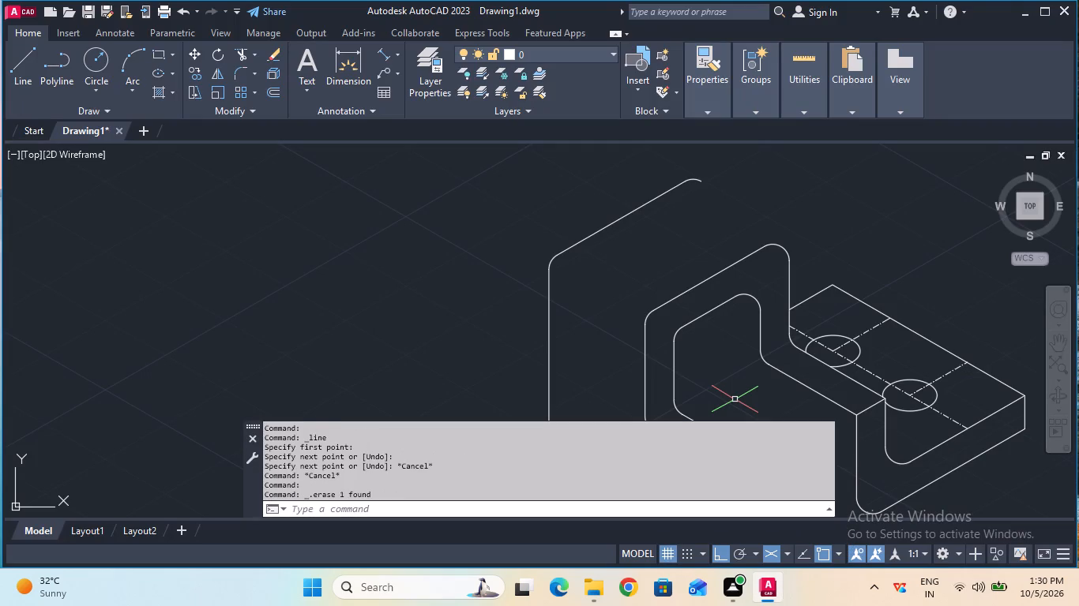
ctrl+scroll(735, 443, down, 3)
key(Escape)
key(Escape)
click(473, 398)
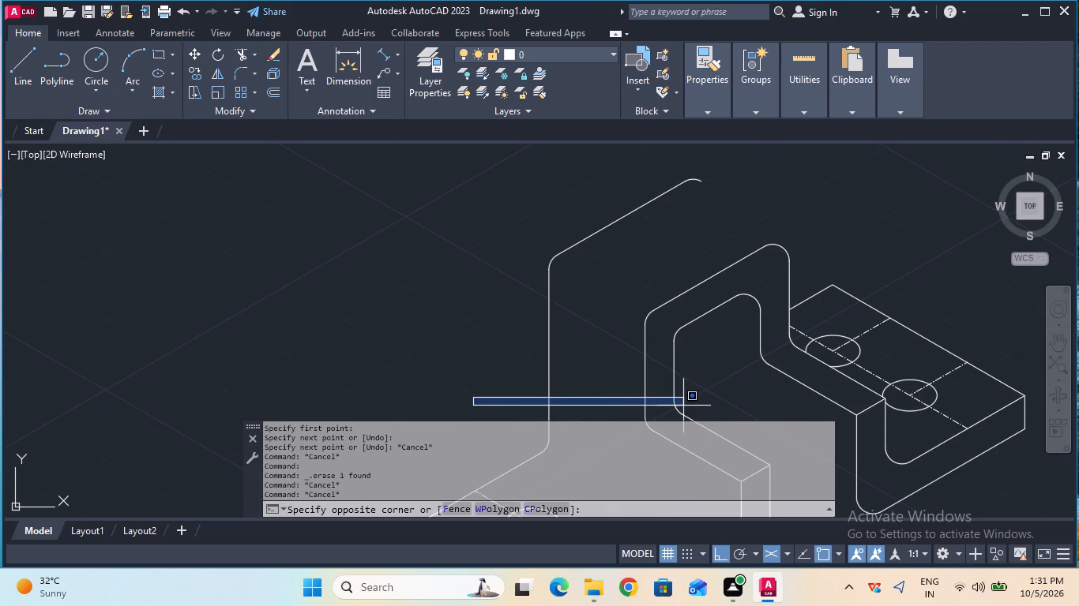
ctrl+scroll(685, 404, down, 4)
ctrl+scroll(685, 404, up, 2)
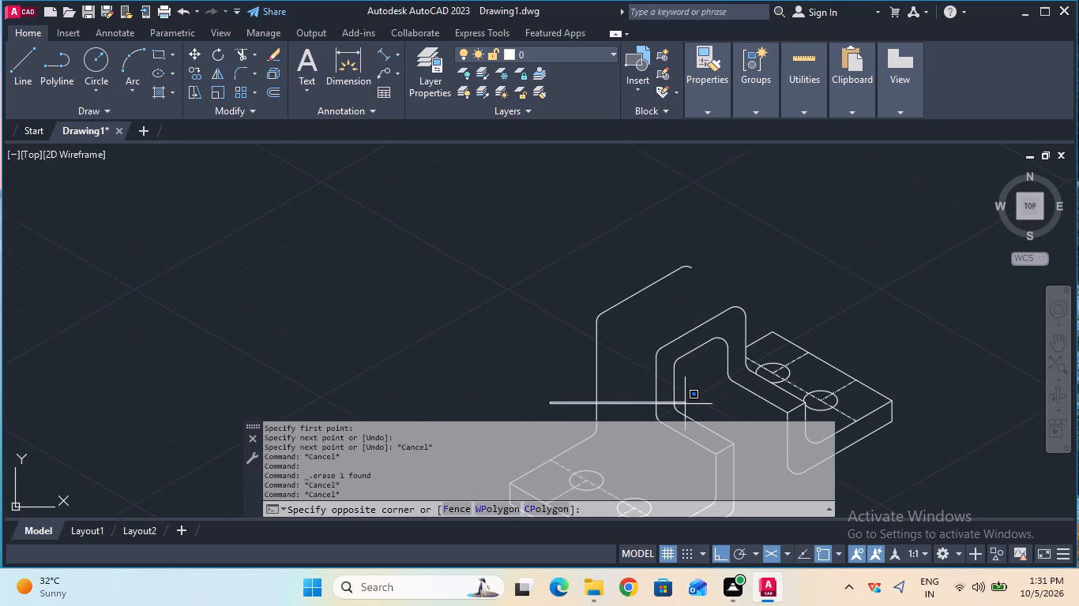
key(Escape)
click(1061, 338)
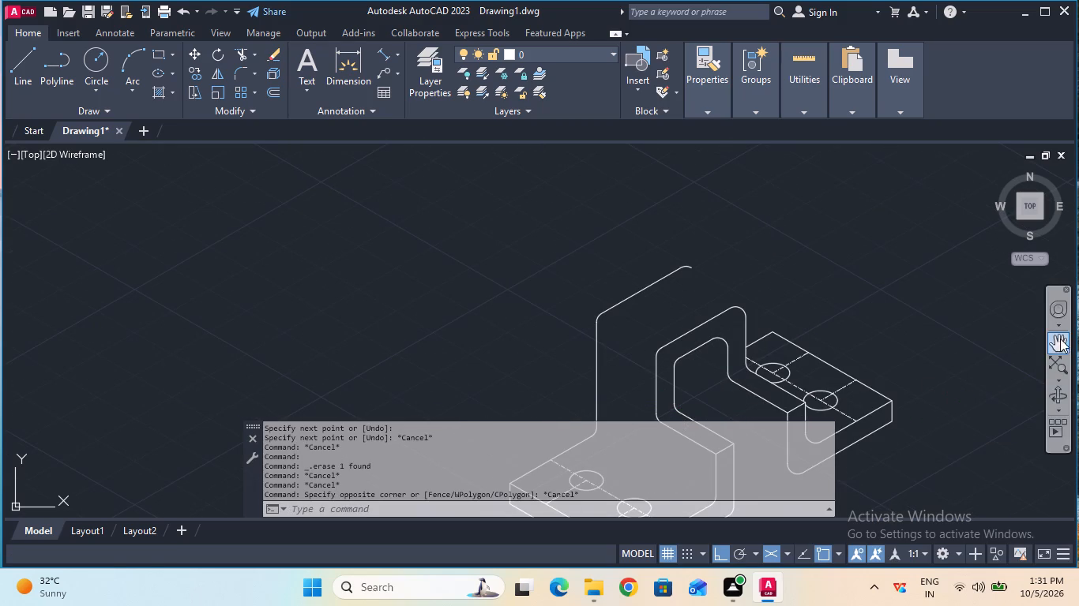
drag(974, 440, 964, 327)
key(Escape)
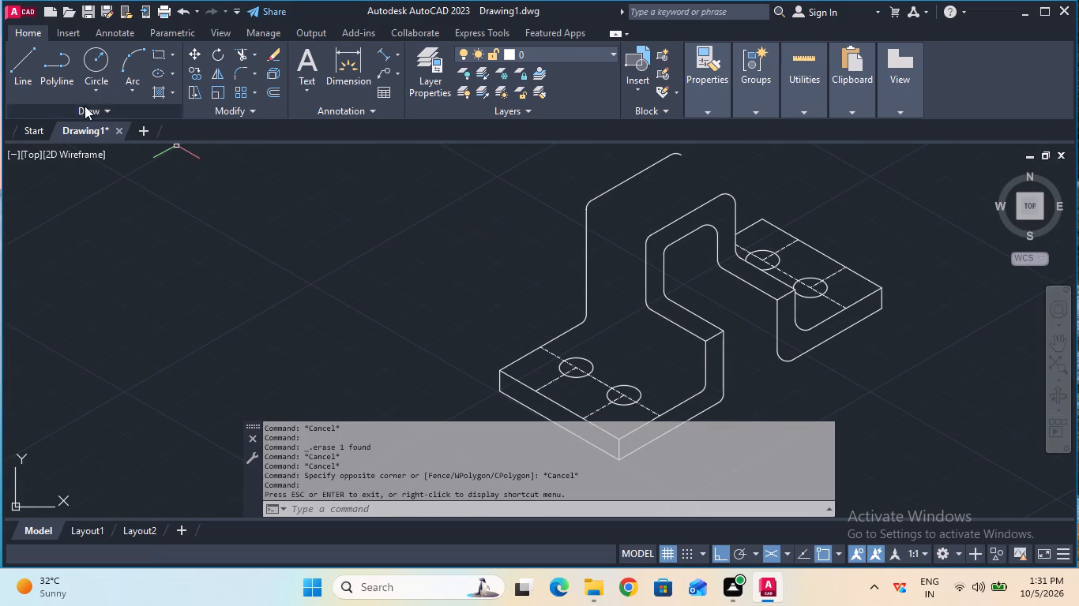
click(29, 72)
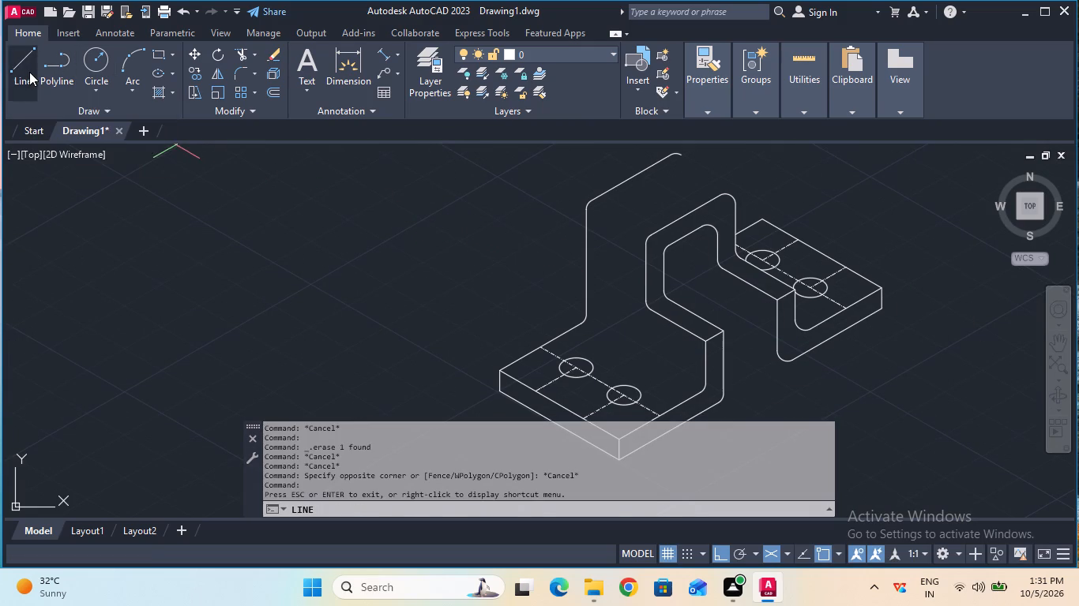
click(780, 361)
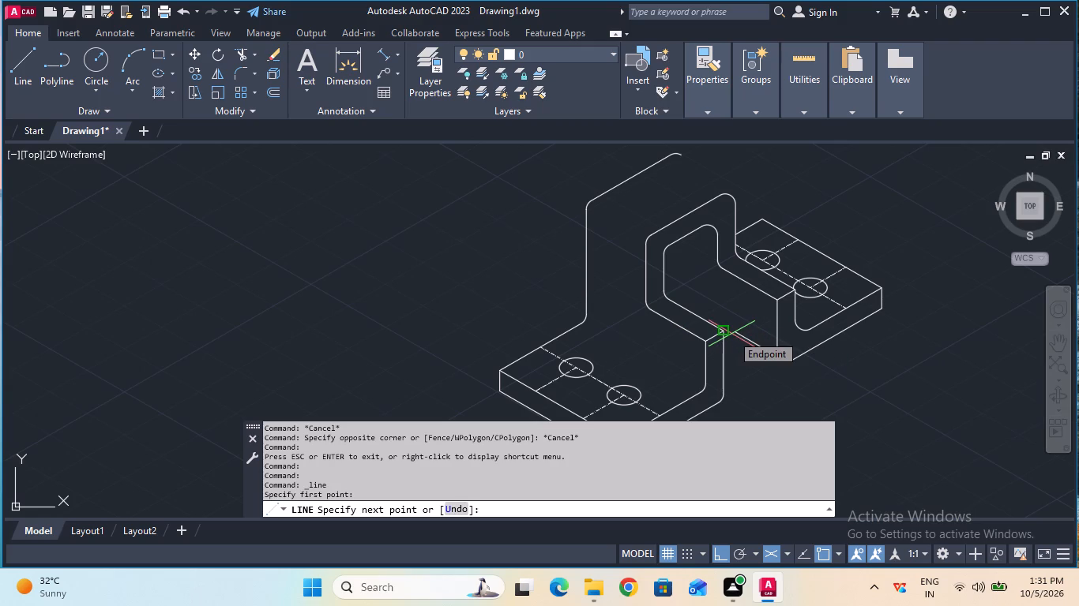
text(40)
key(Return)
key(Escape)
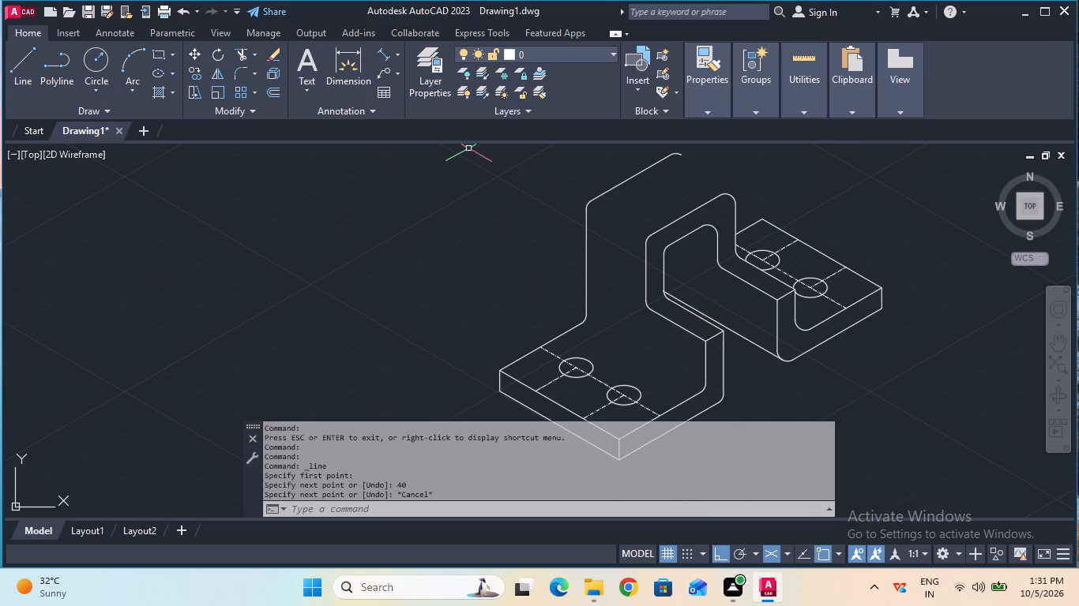
Check the length of the new line with an aligned dimension, without placing the dimension.
click(387, 56)
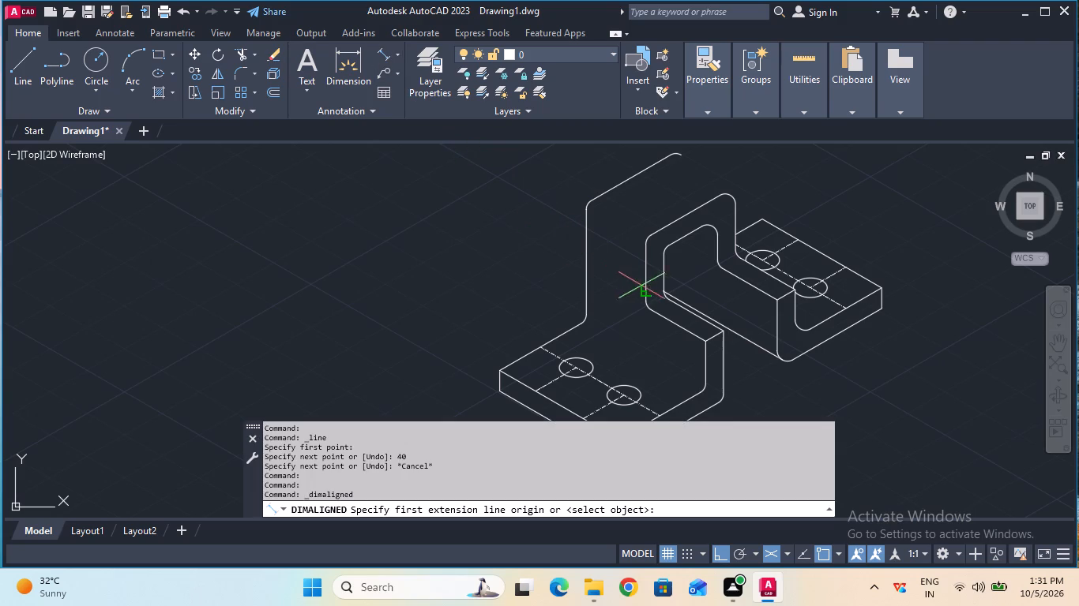
click(665, 290)
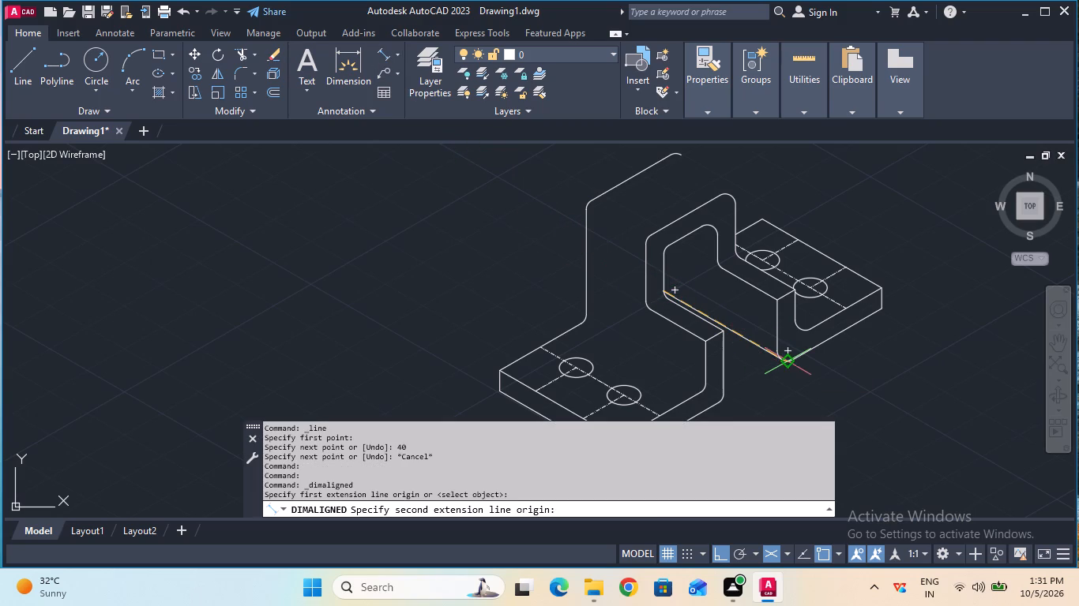
click(779, 358)
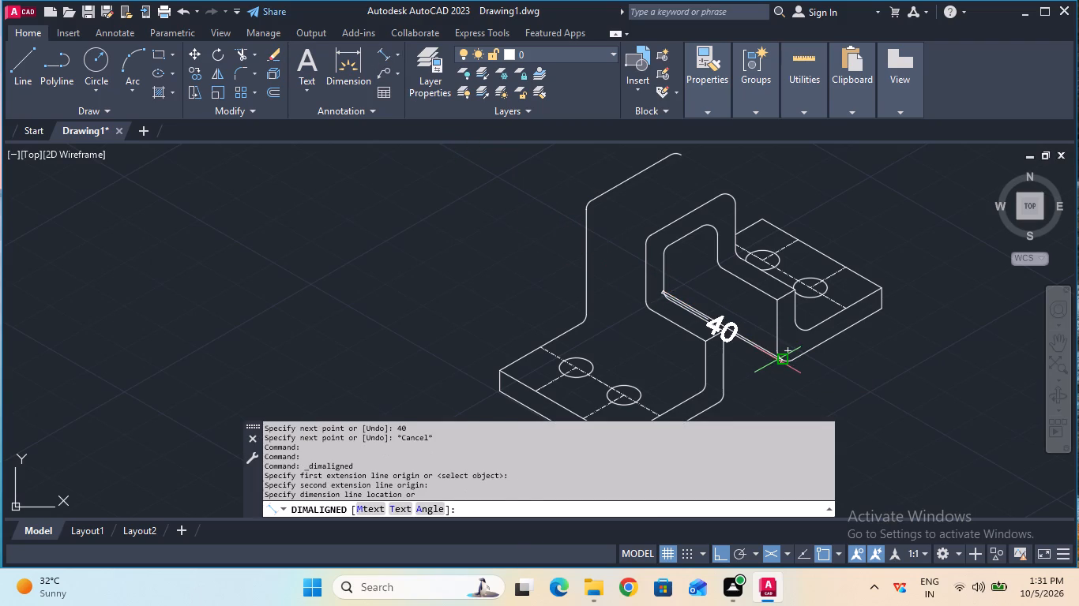
key(Escape)
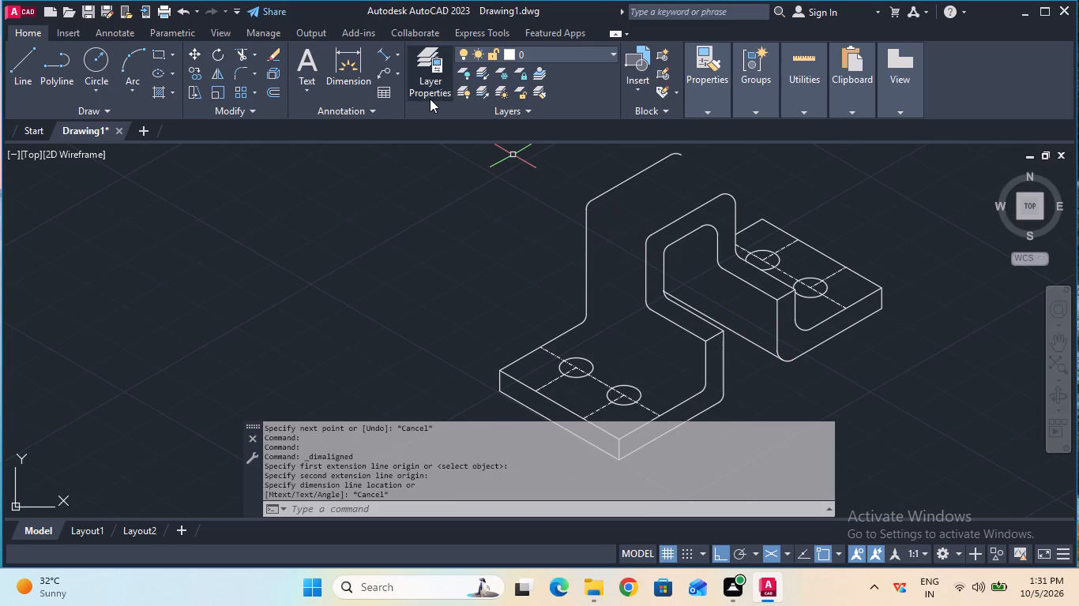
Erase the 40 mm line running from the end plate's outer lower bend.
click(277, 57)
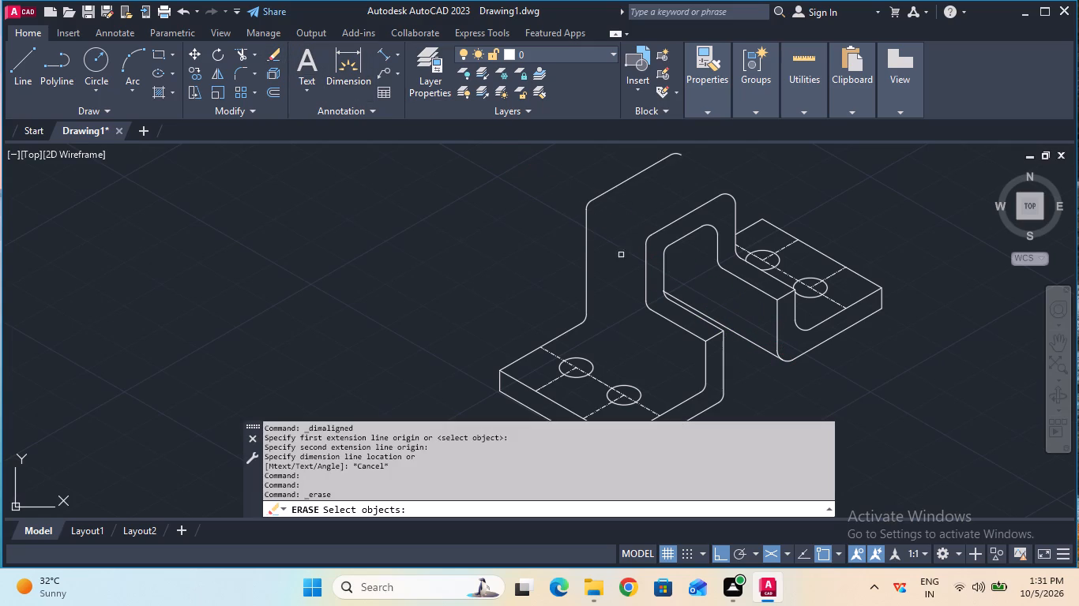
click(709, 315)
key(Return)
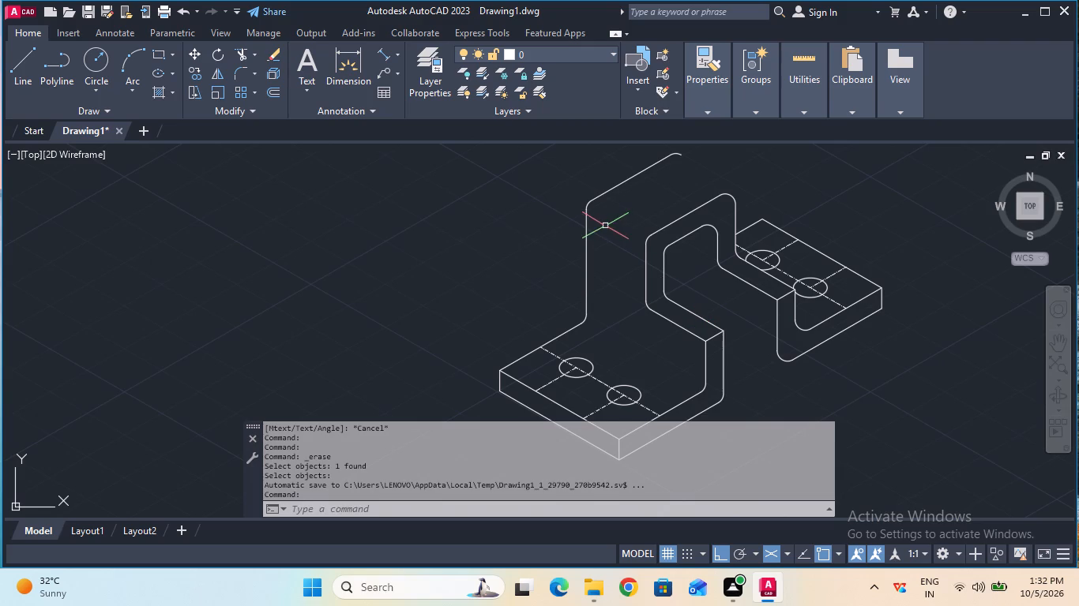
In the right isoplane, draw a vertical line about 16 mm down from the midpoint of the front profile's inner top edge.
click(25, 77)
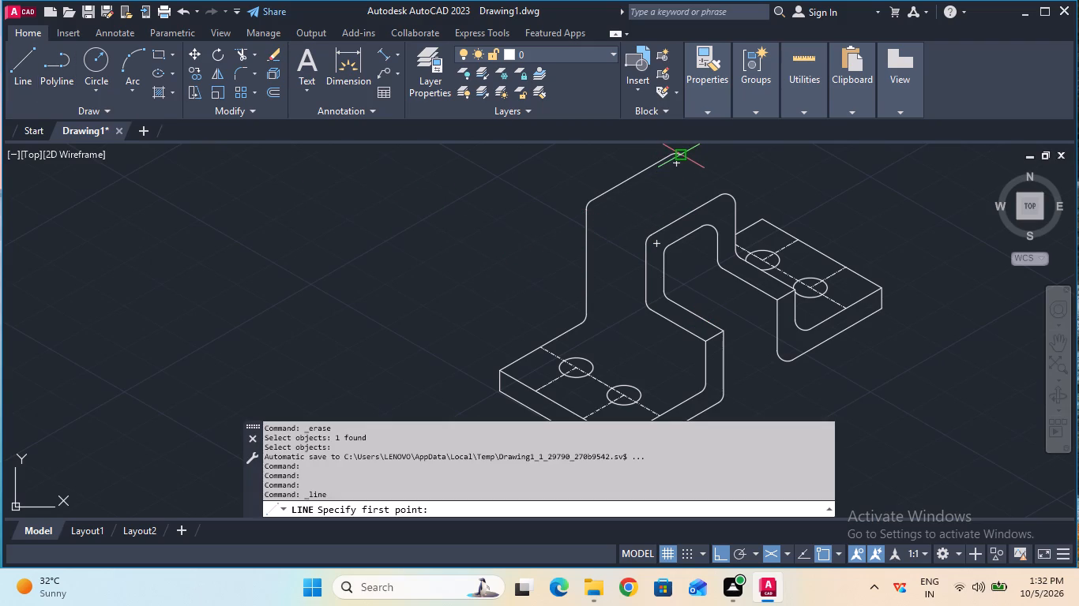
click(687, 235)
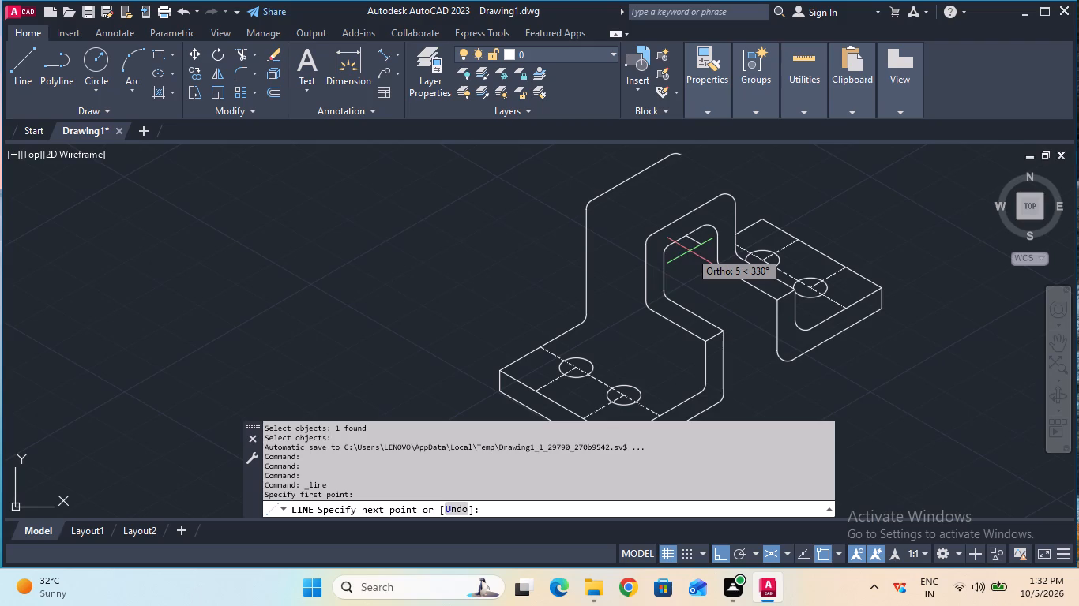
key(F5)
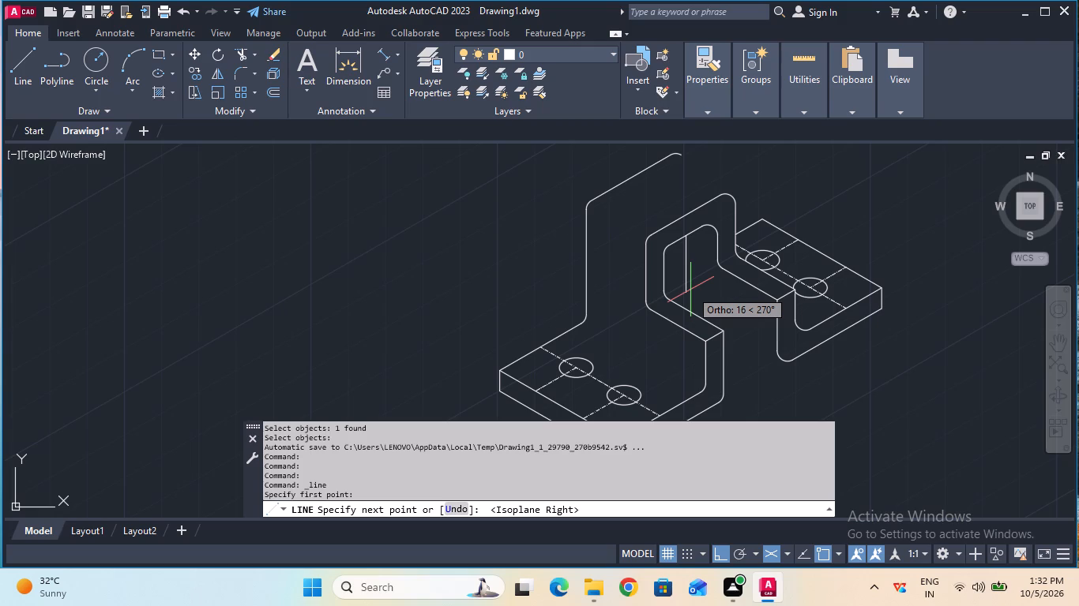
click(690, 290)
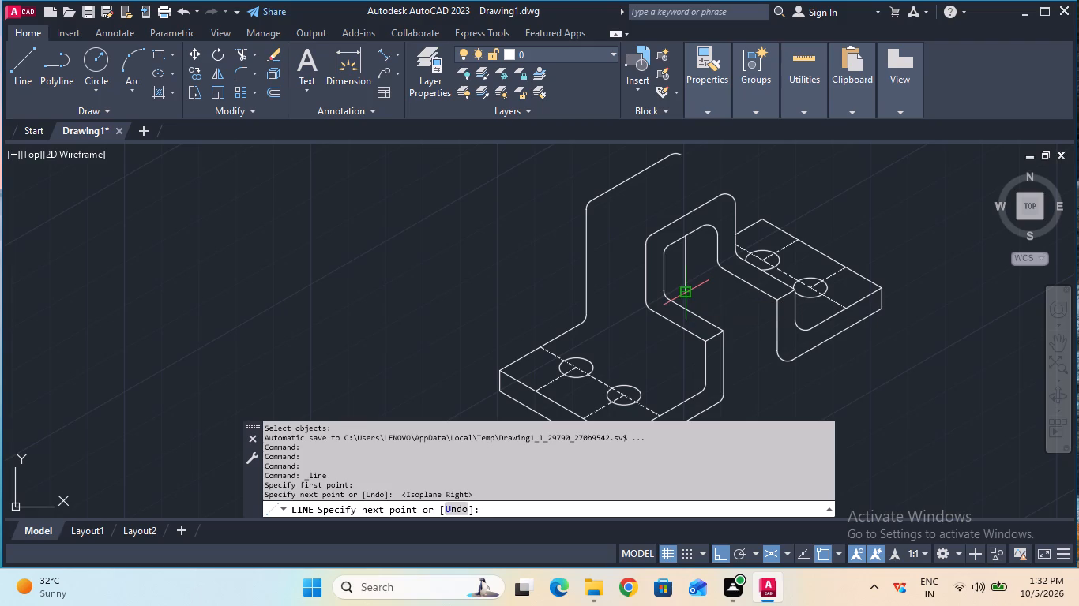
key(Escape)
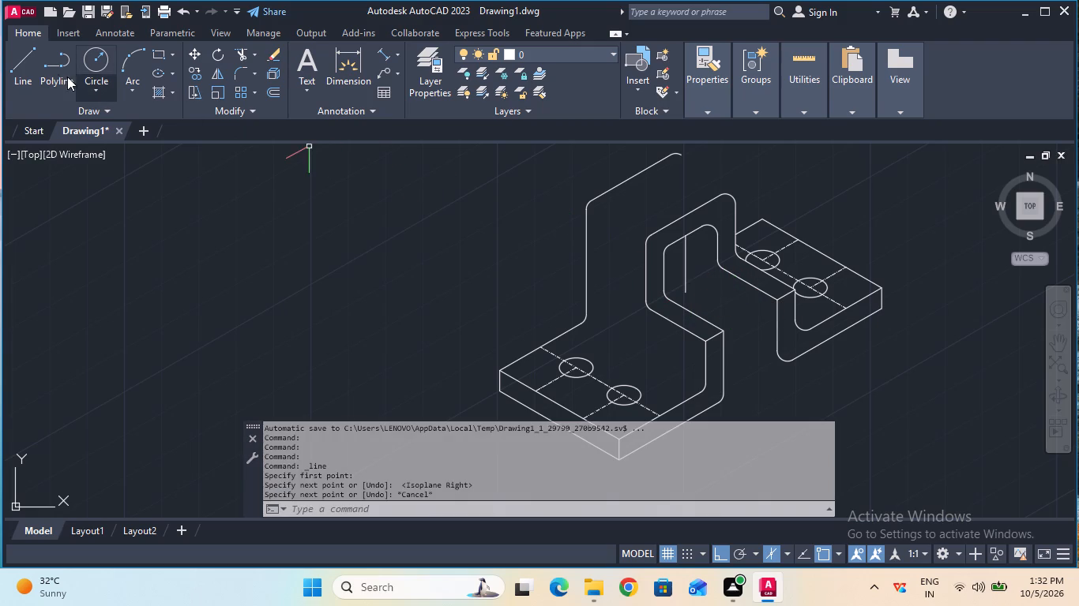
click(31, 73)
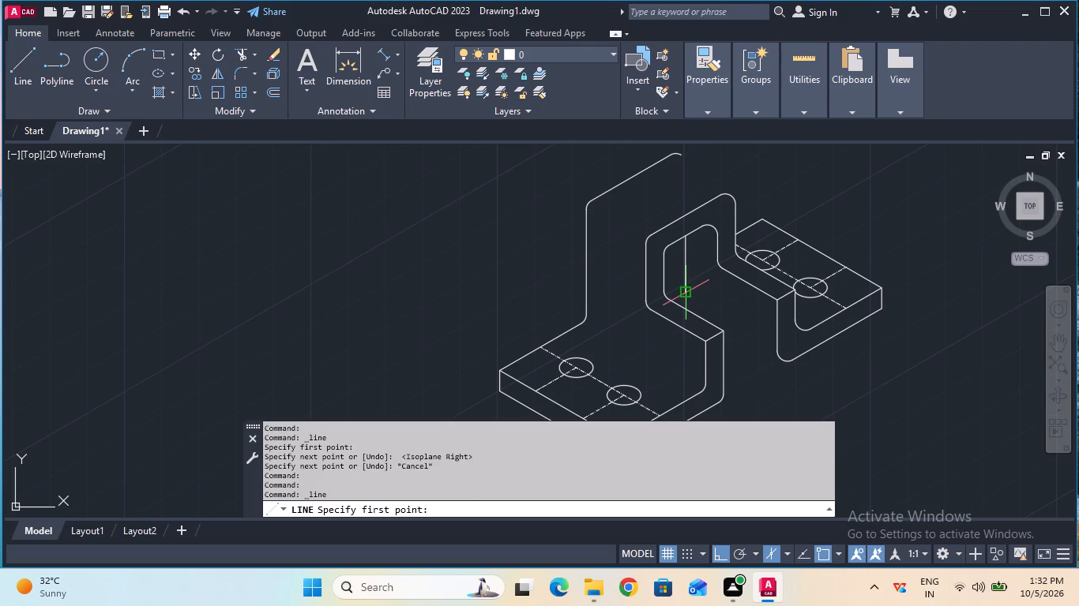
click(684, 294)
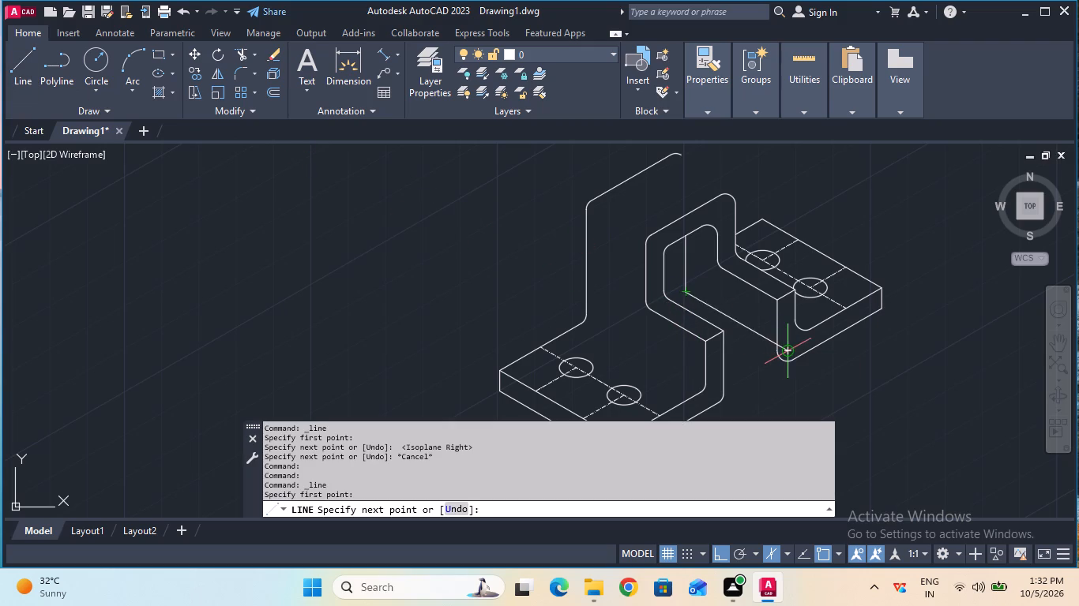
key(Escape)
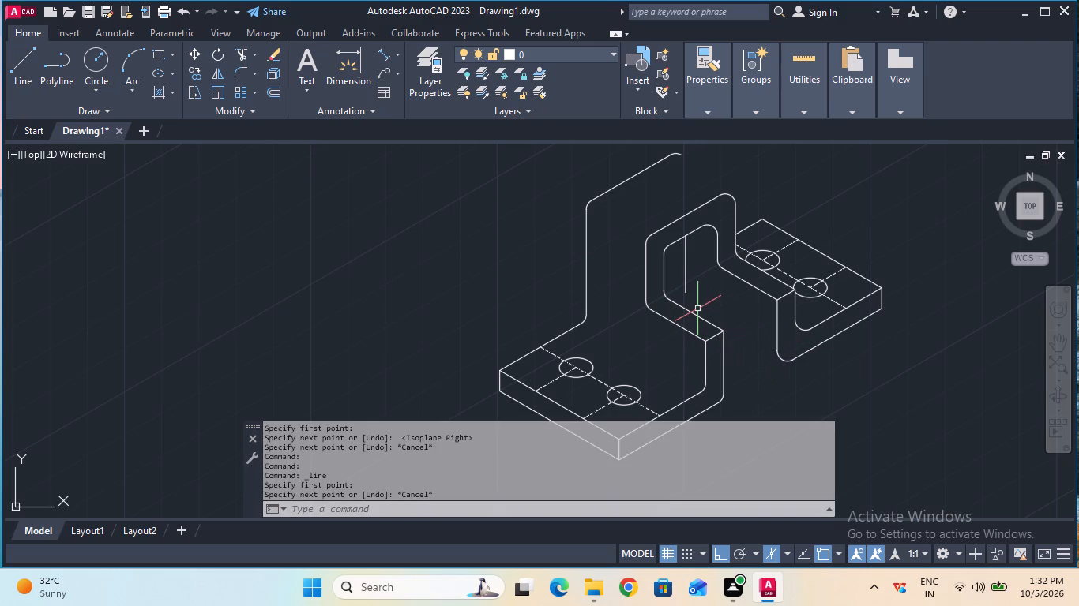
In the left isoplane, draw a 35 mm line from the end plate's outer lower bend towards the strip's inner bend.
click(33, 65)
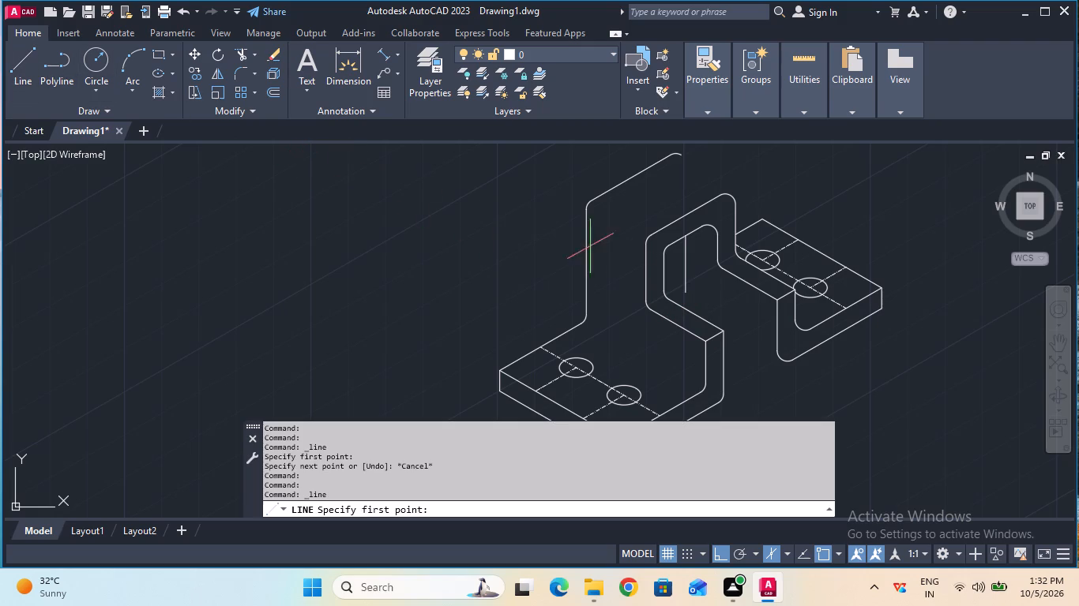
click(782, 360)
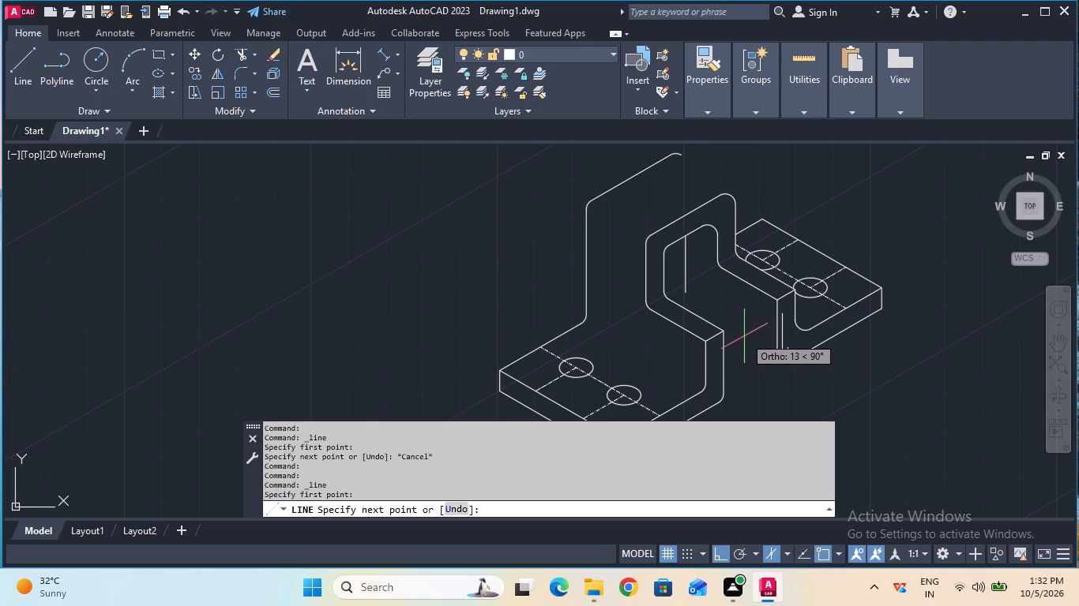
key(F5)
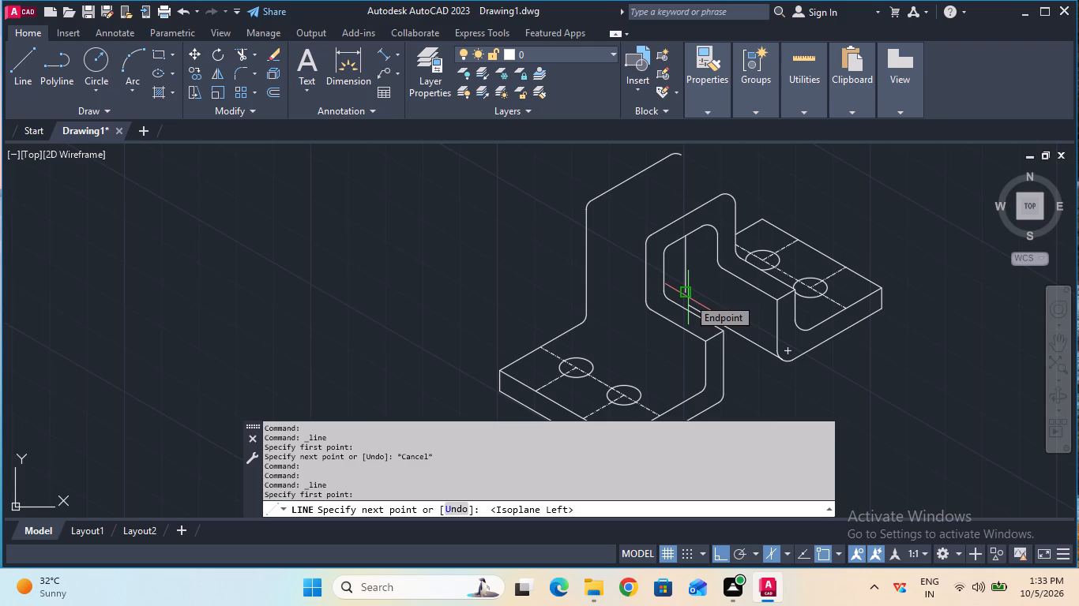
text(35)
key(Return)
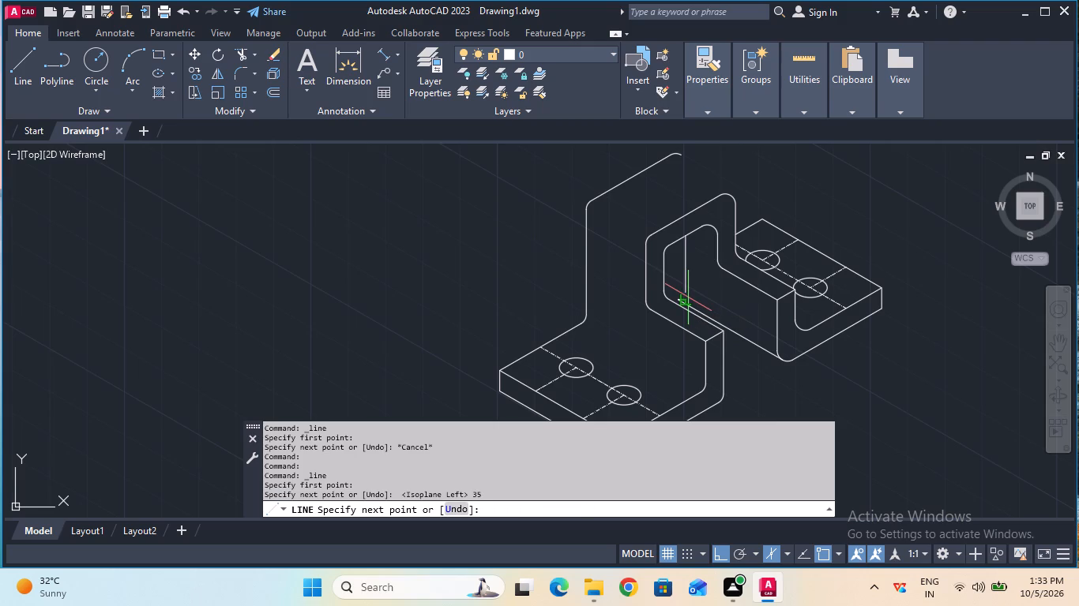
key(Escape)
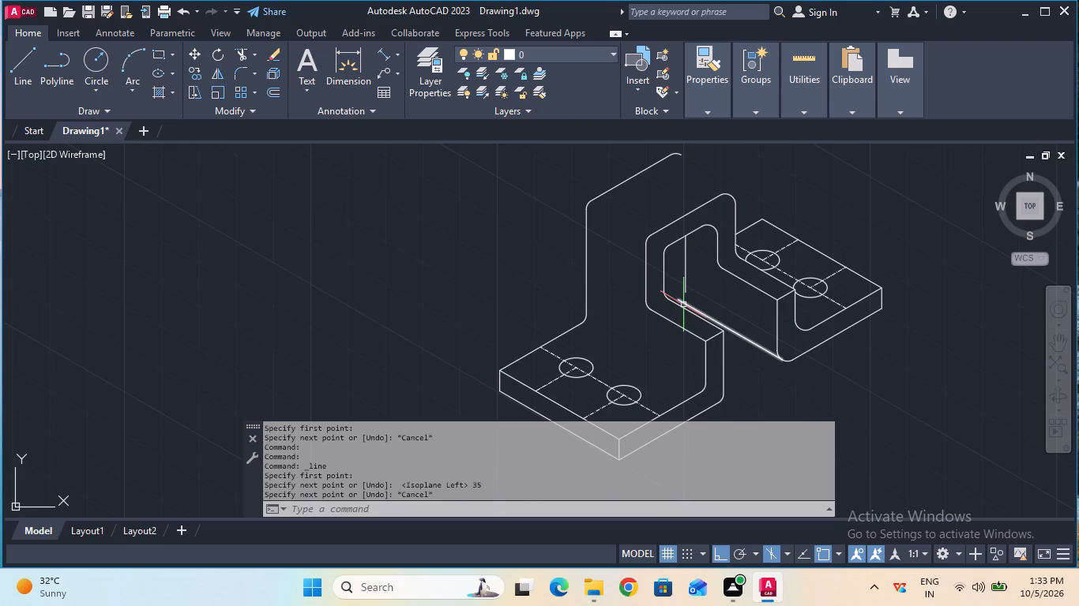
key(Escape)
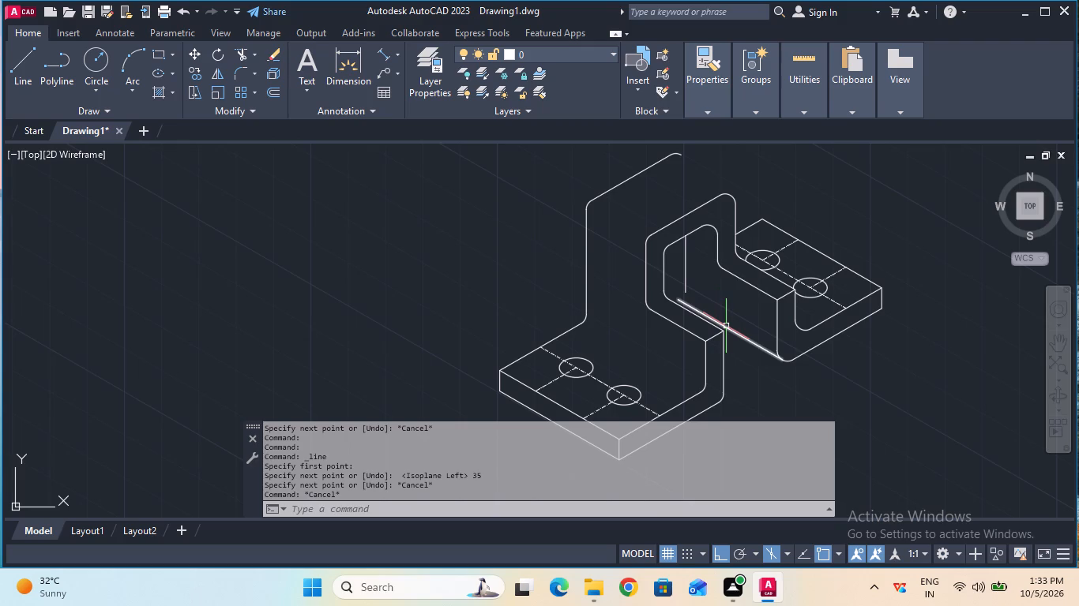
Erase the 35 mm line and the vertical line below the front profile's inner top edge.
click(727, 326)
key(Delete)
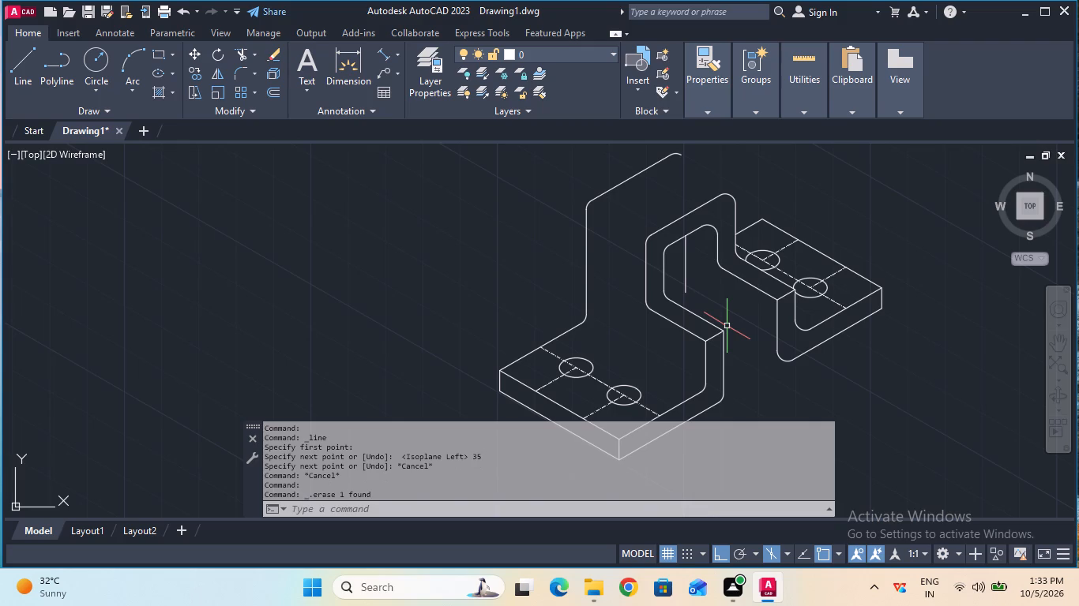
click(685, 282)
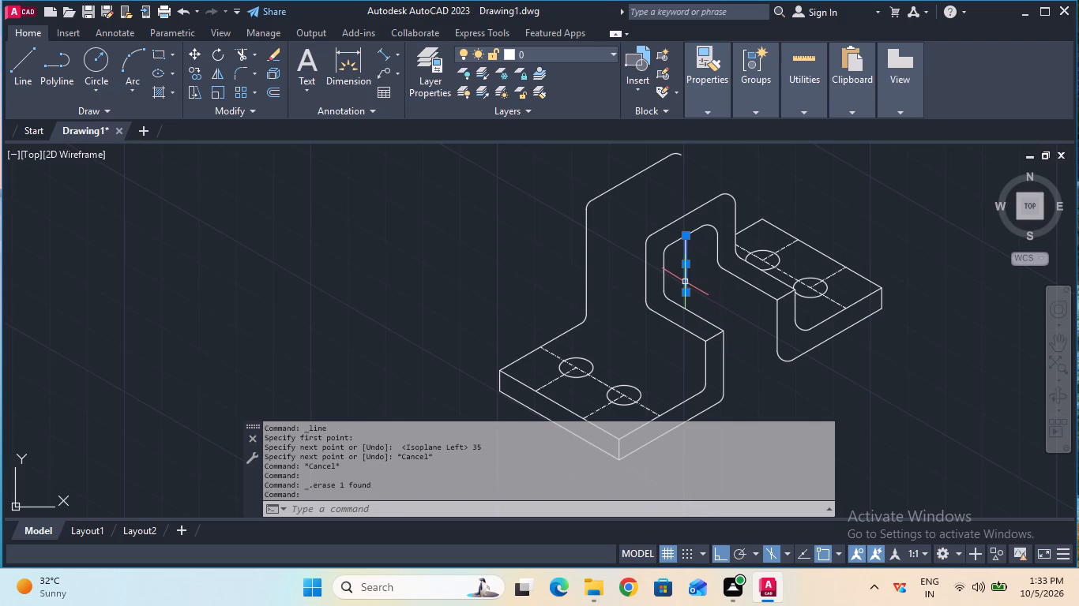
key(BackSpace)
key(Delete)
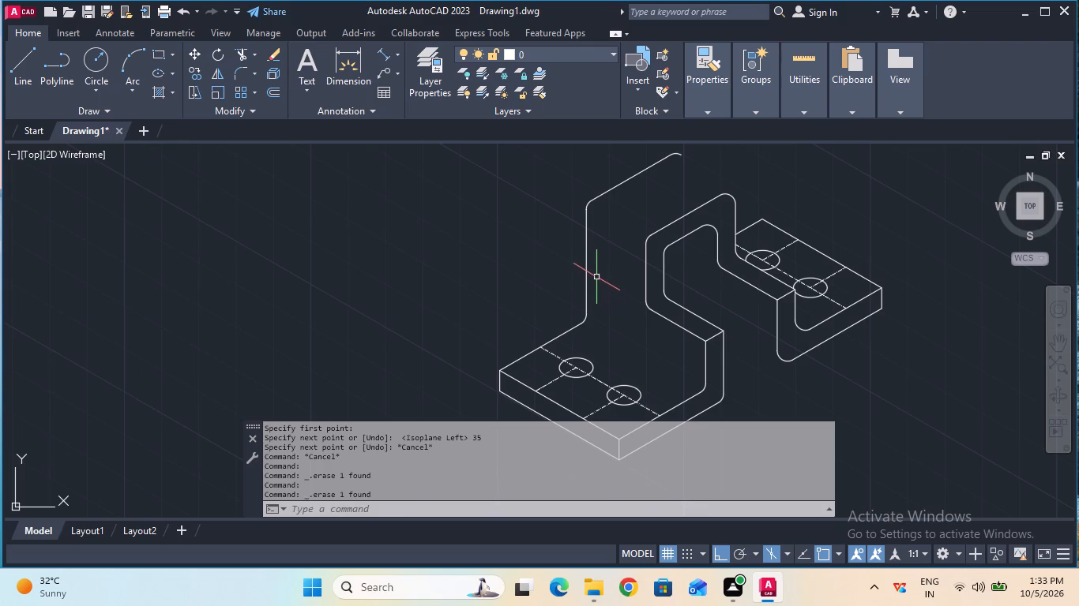
Measure the rear profile's top edge from its lower bend to the far rounded end with an aligned dimension.
click(385, 58)
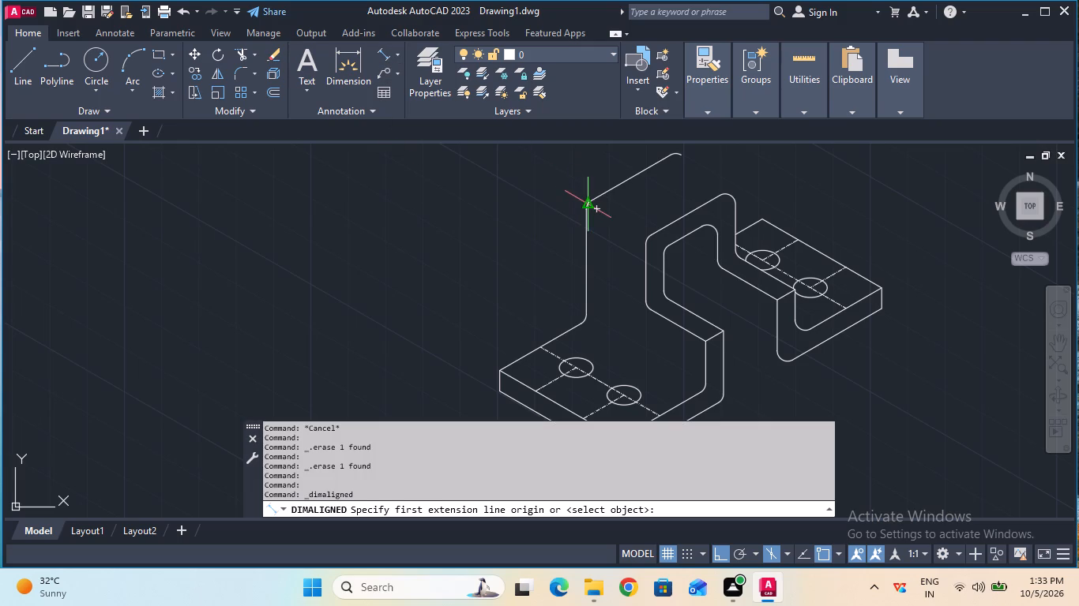
click(583, 203)
click(682, 155)
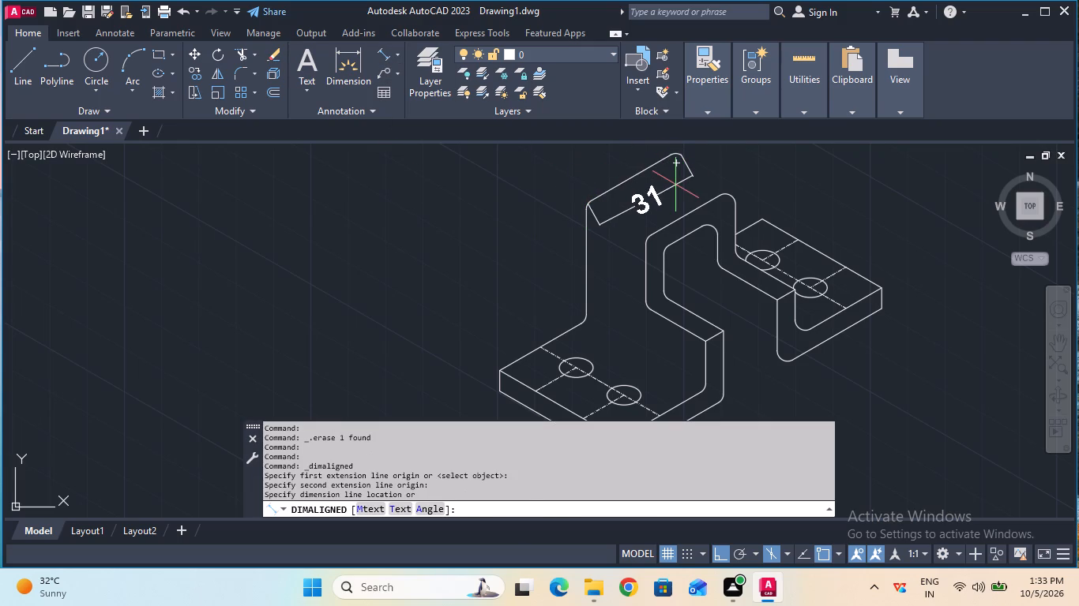
key(Escape)
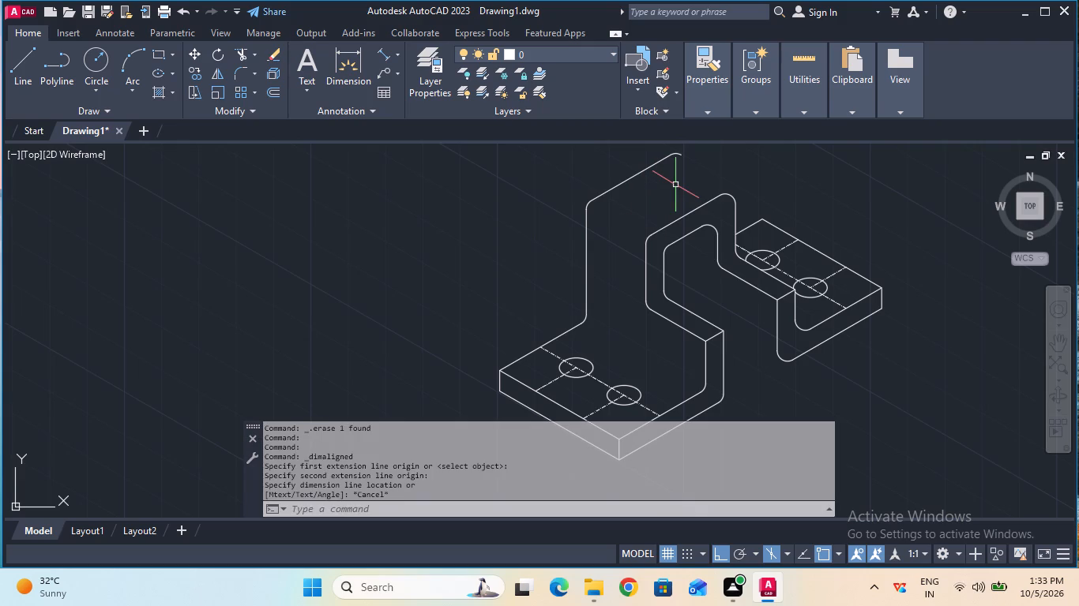
key(Escape)
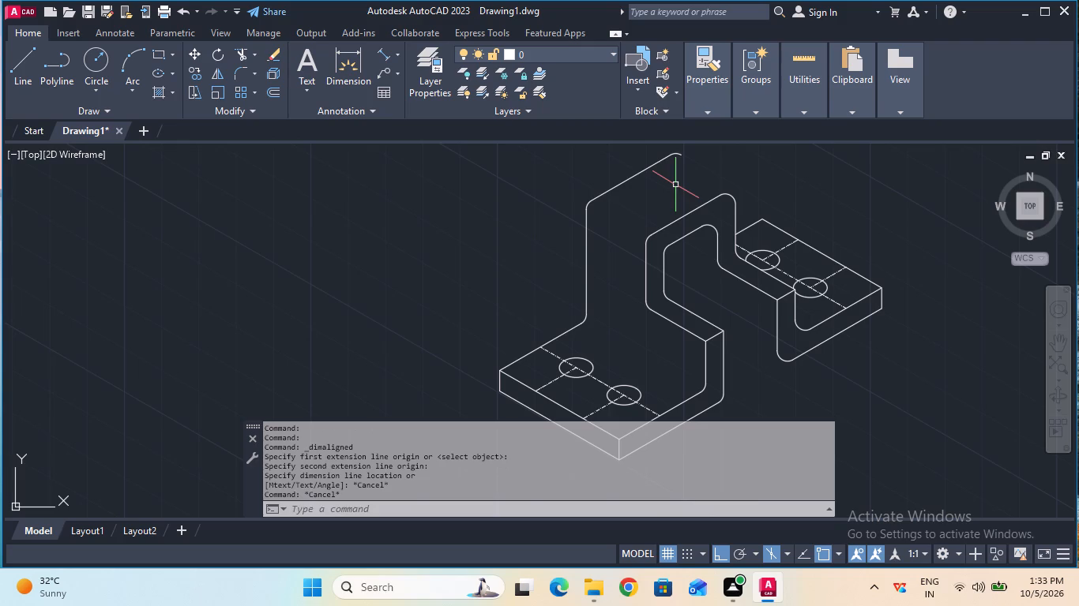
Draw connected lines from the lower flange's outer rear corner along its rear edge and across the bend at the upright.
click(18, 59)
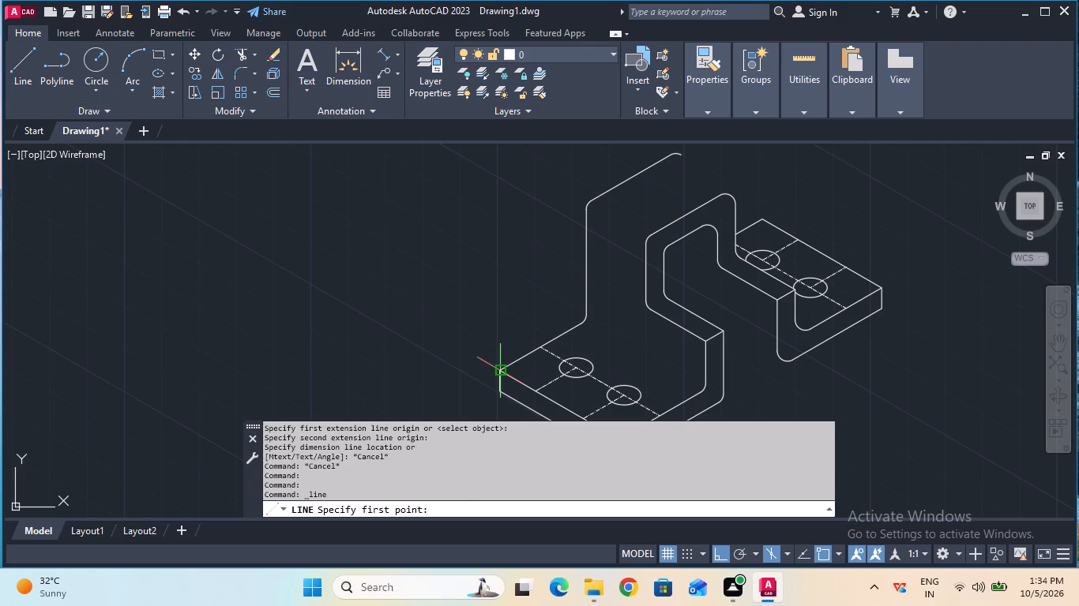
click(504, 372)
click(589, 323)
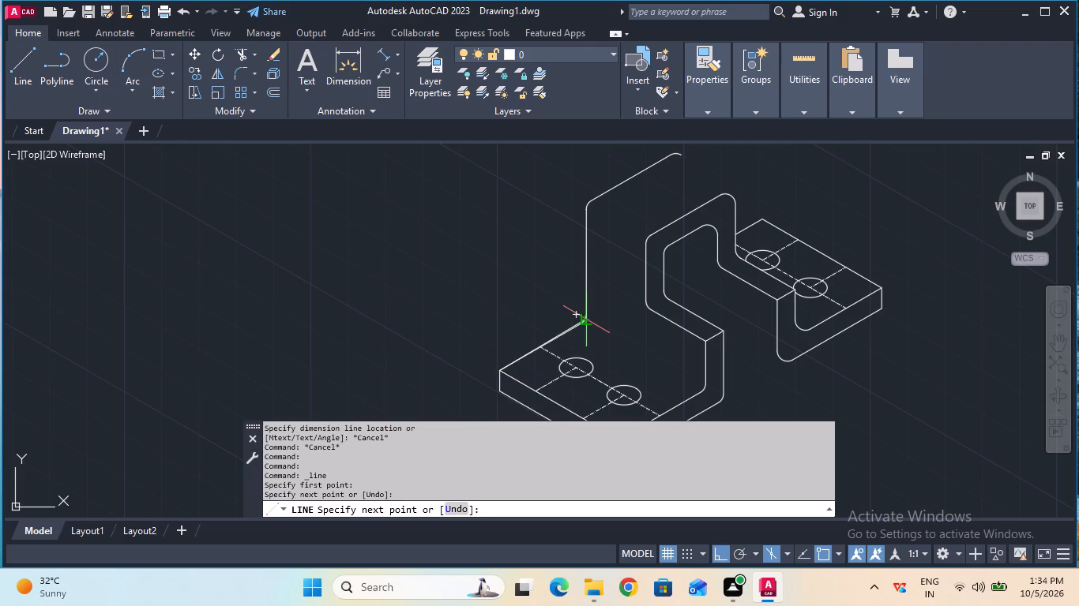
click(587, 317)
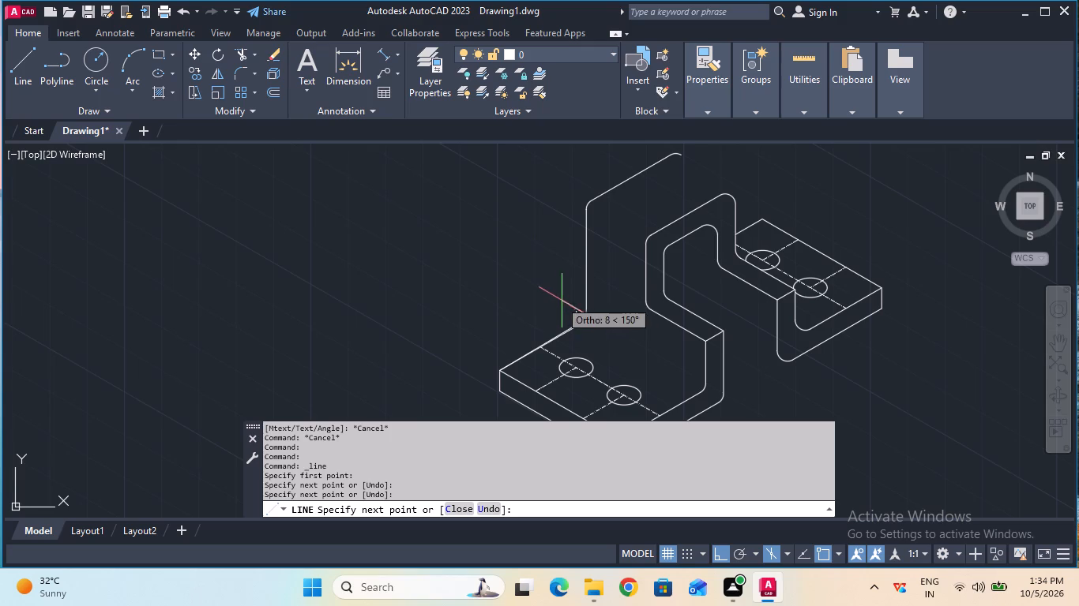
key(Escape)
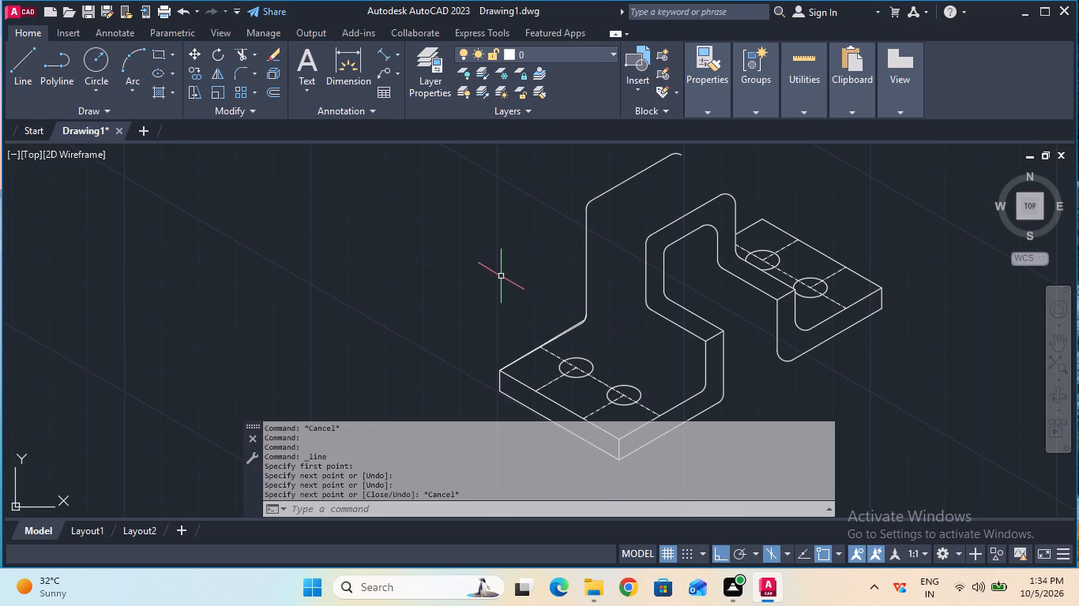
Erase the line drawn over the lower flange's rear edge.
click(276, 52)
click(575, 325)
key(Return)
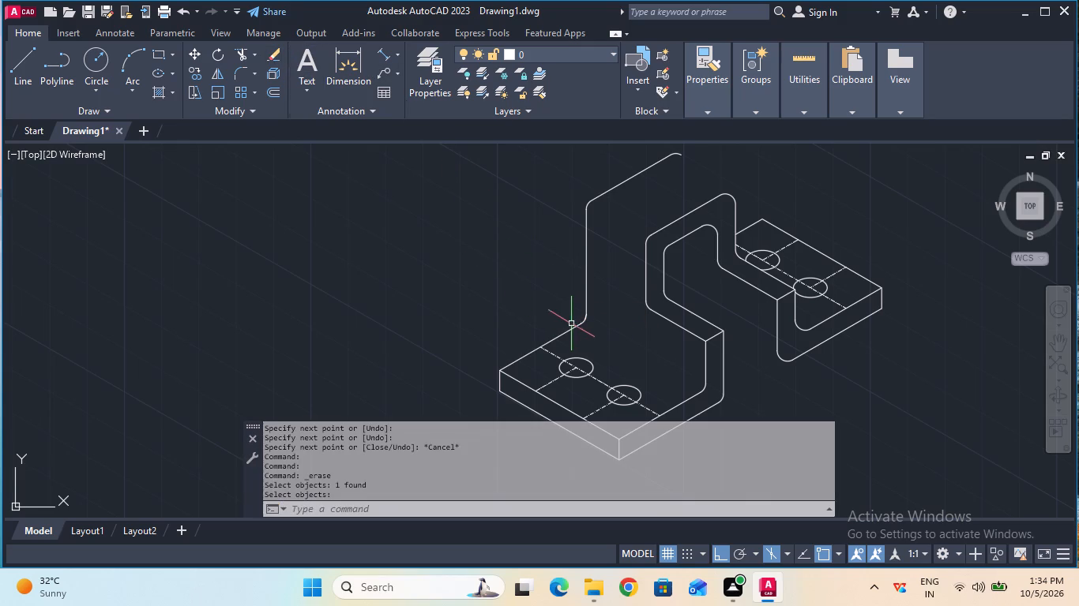
Measure the lower flange's rear edge from its outer corner to the upright's bend with an aligned dimension.
click(379, 52)
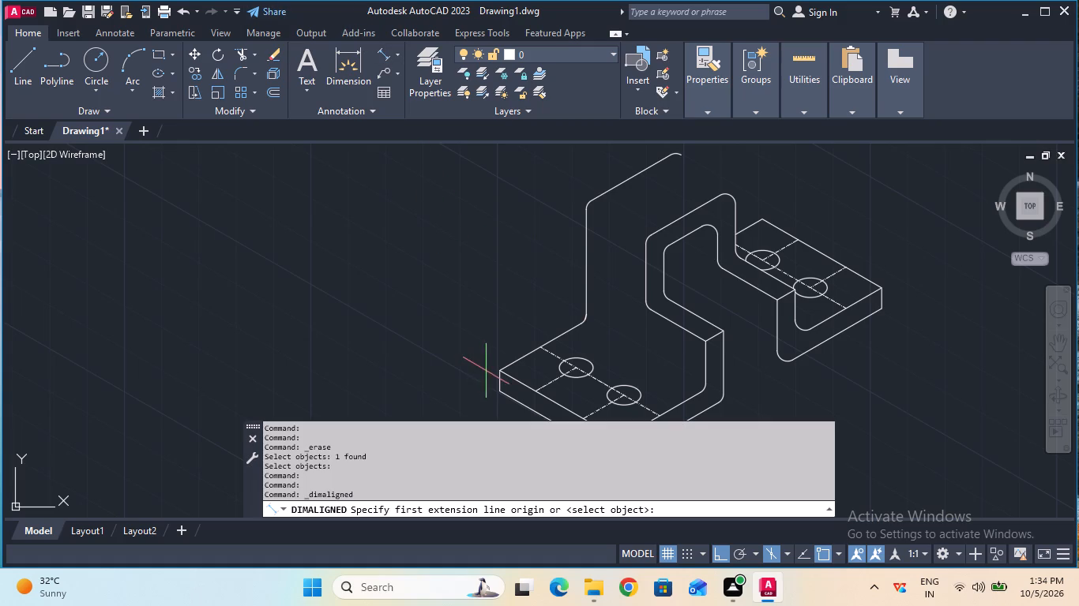
click(497, 369)
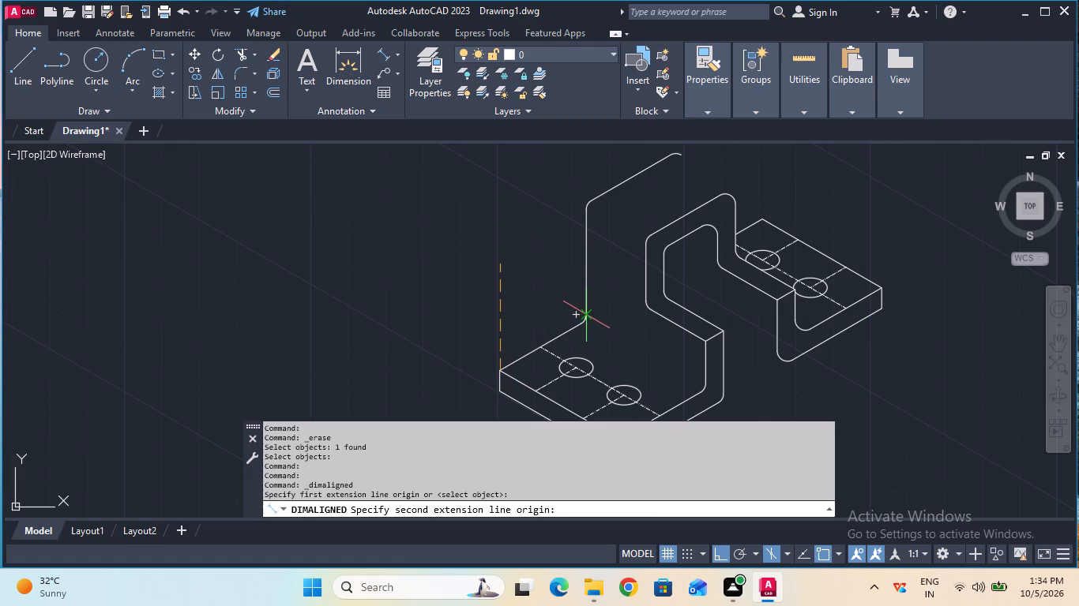
click(581, 323)
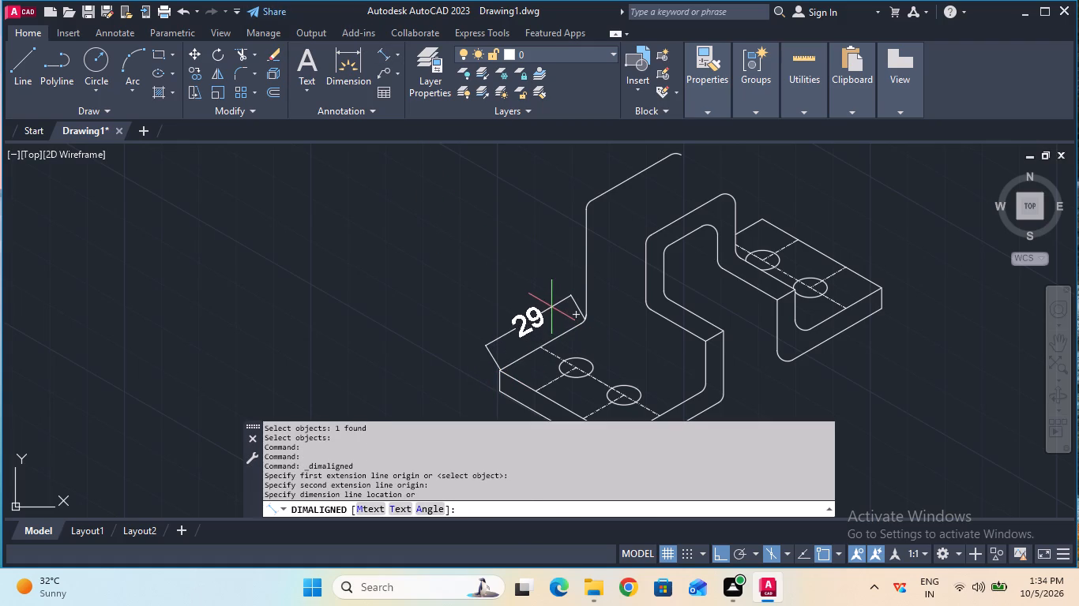
key(Escape)
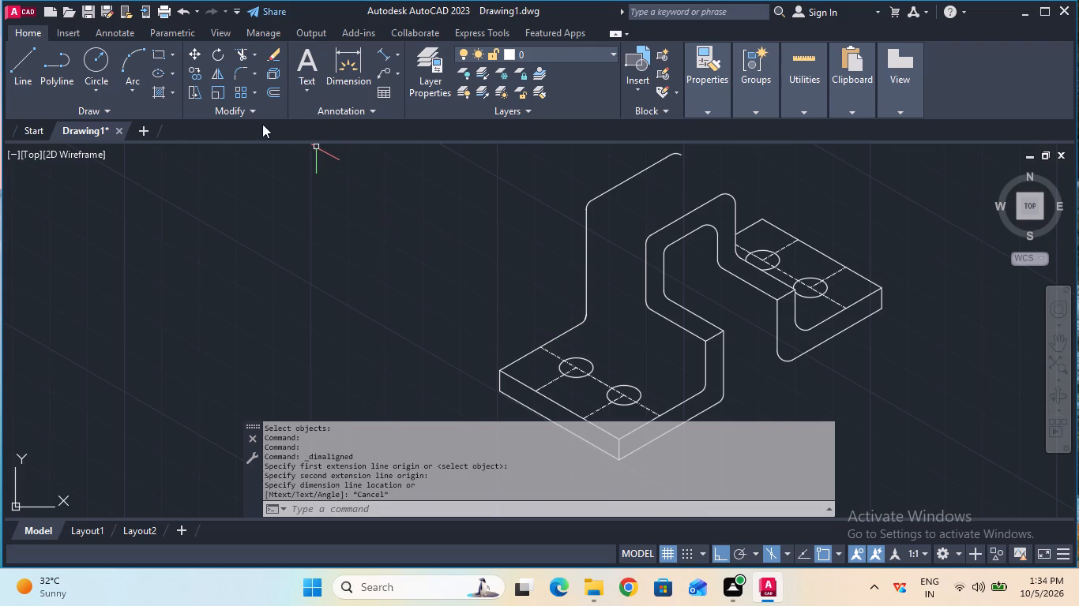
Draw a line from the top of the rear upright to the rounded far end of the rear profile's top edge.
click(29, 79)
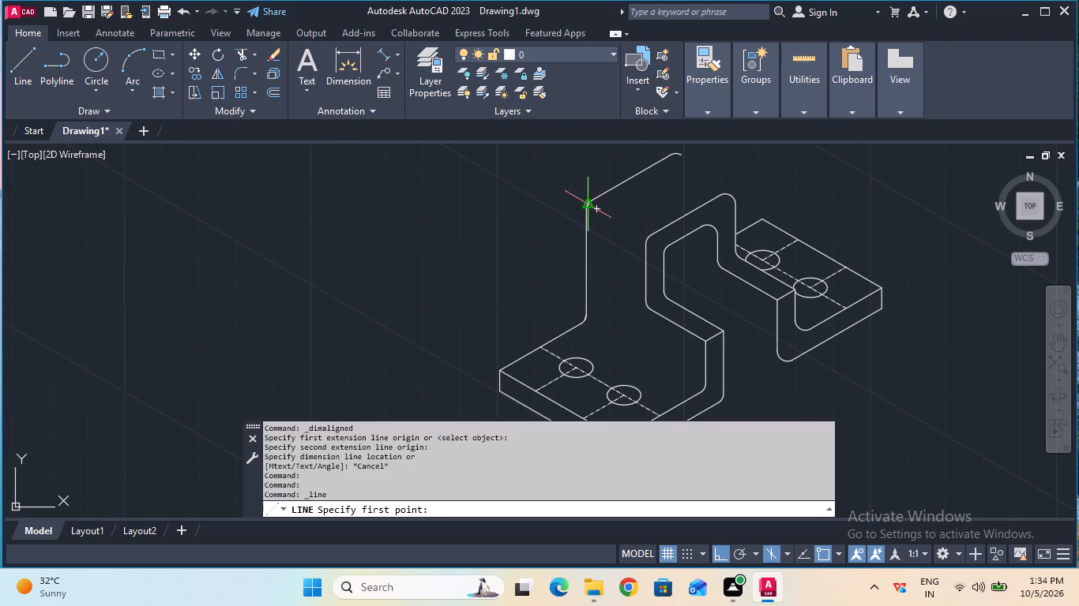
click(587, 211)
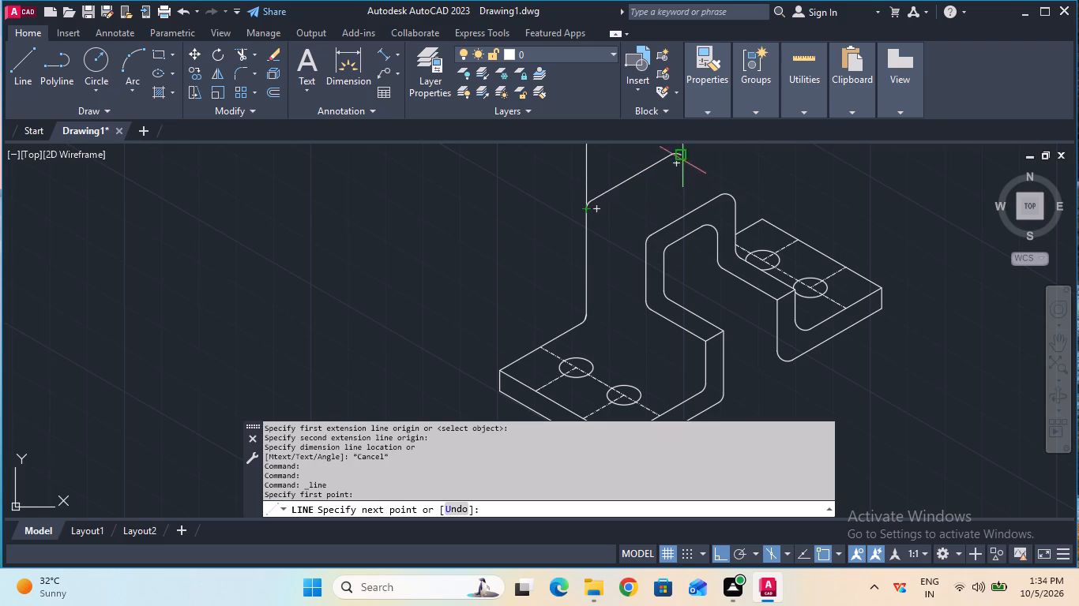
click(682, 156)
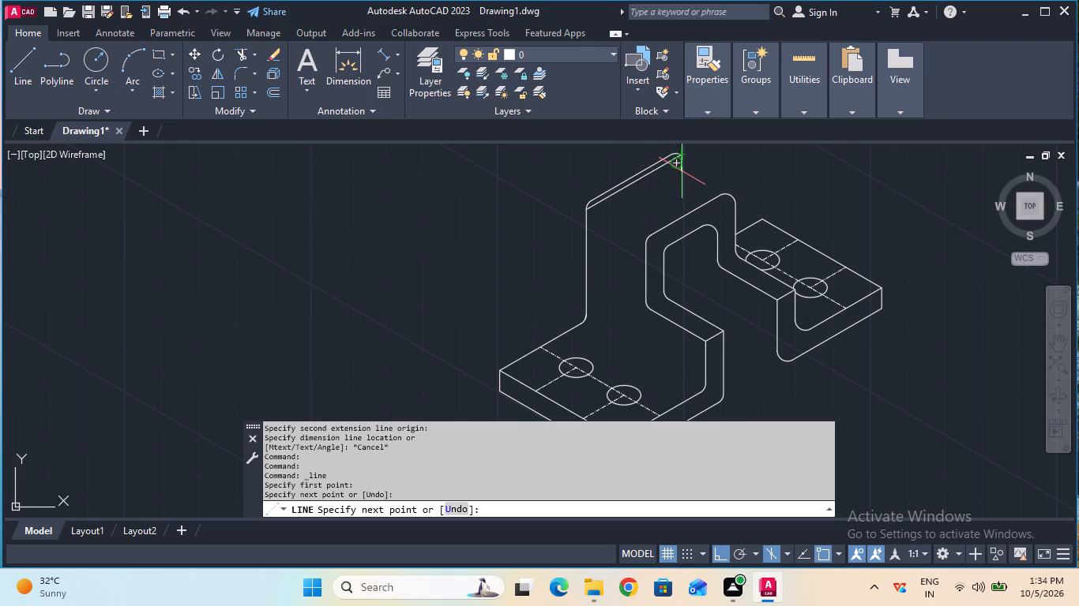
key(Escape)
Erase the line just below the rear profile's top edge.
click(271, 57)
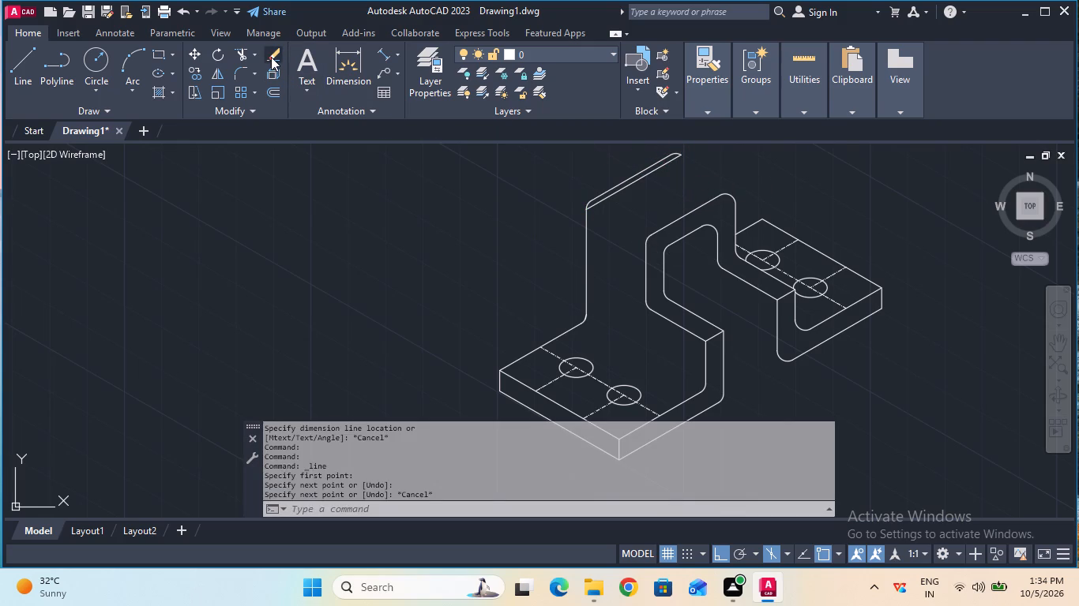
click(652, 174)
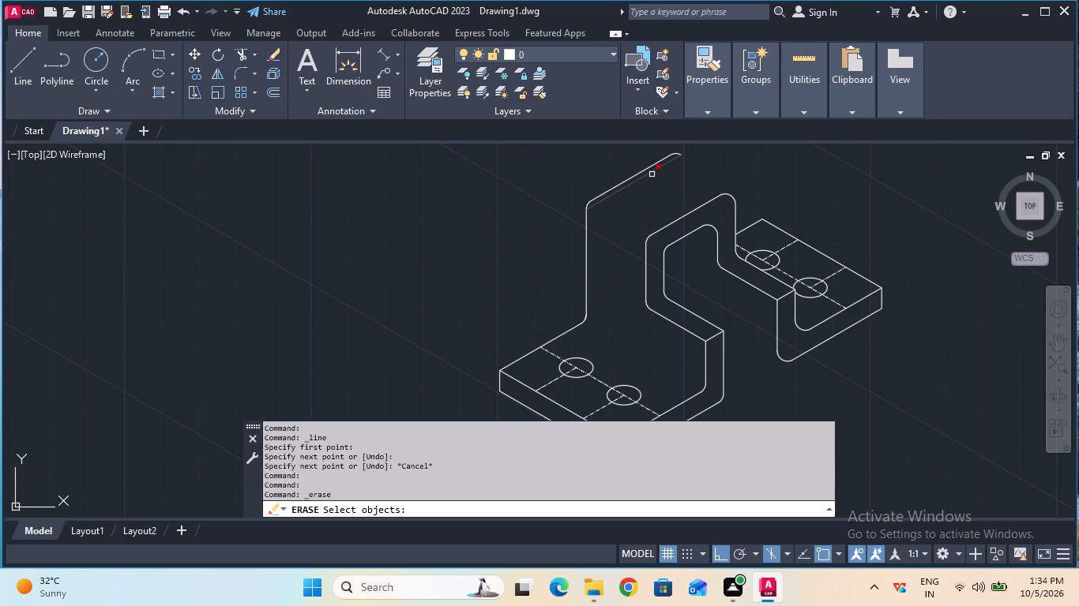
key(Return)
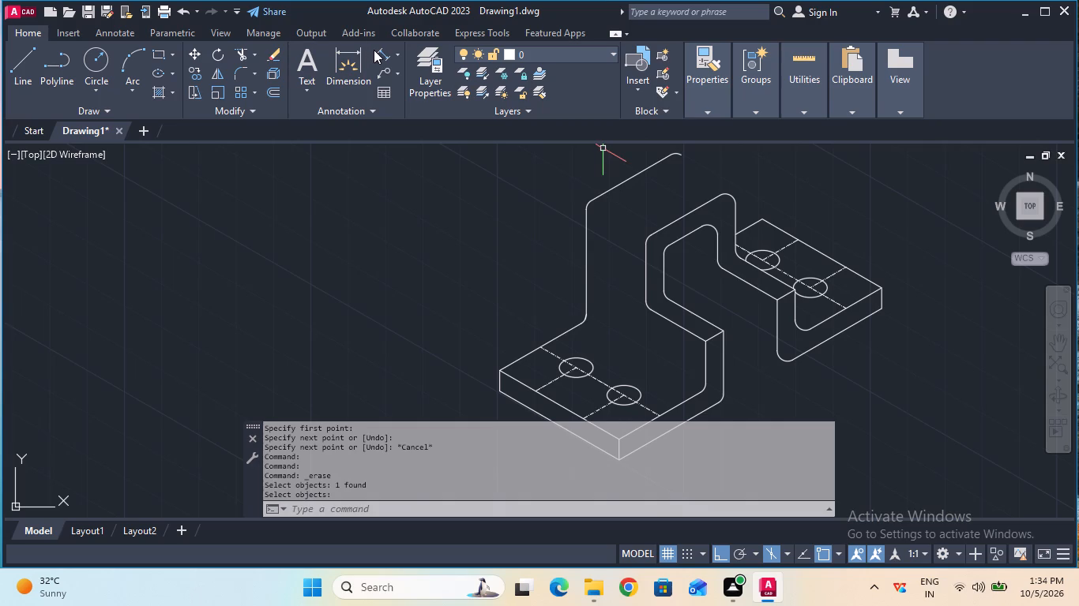
Measure from the top of the rear upright to the far end of the rear profile's rounded corner with an aligned dimension.
click(377, 50)
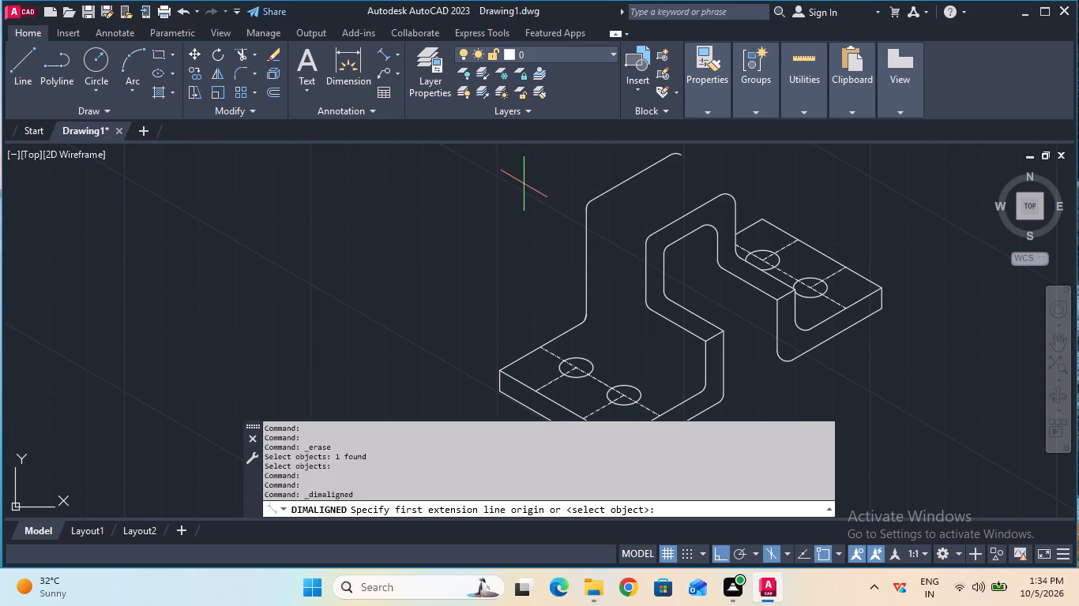
click(586, 210)
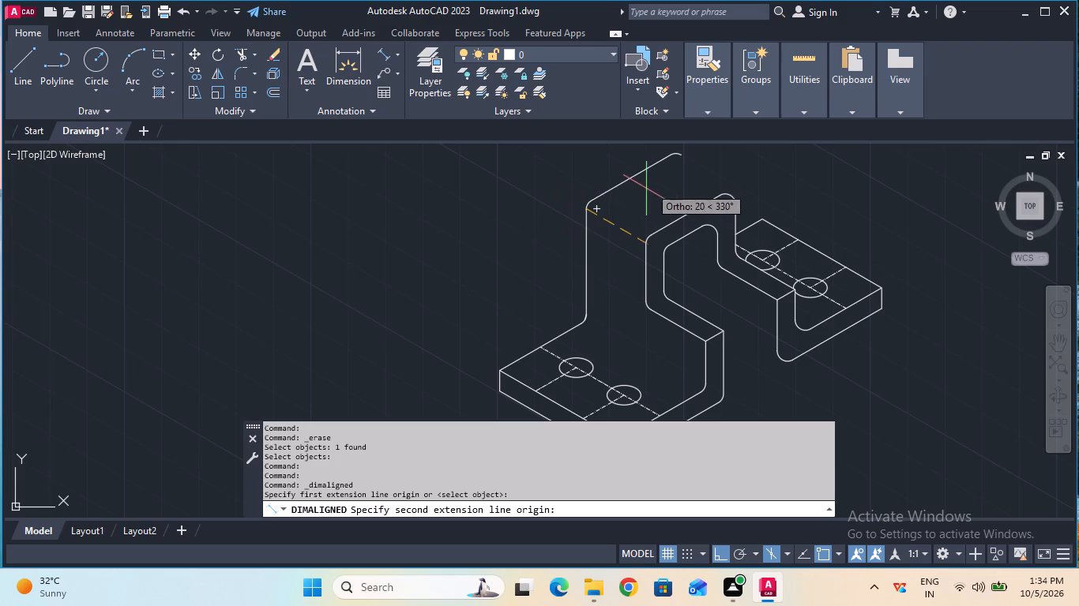
click(682, 154)
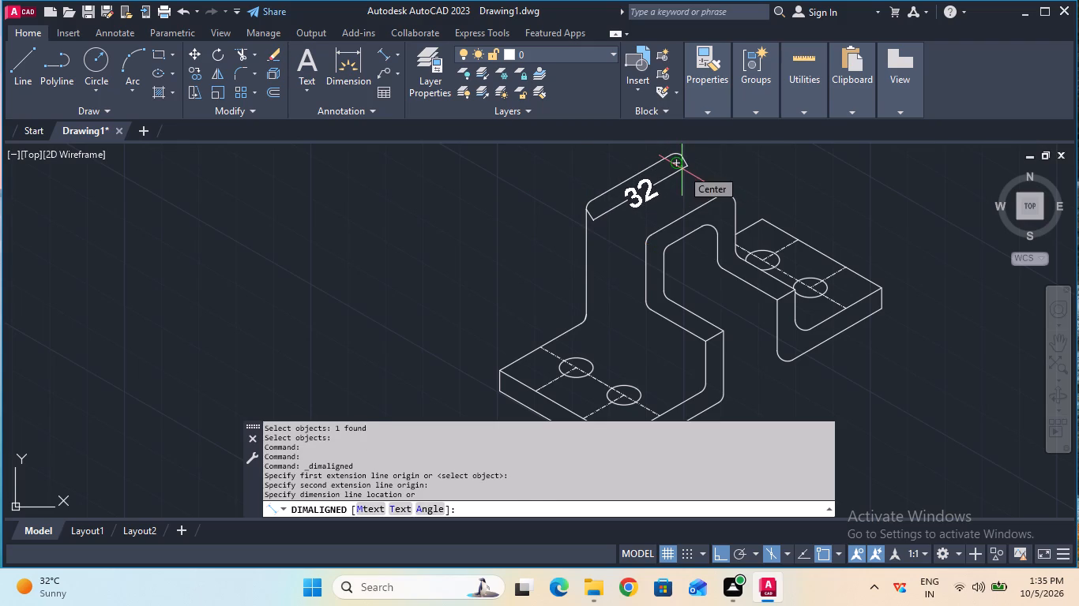
key(Escape)
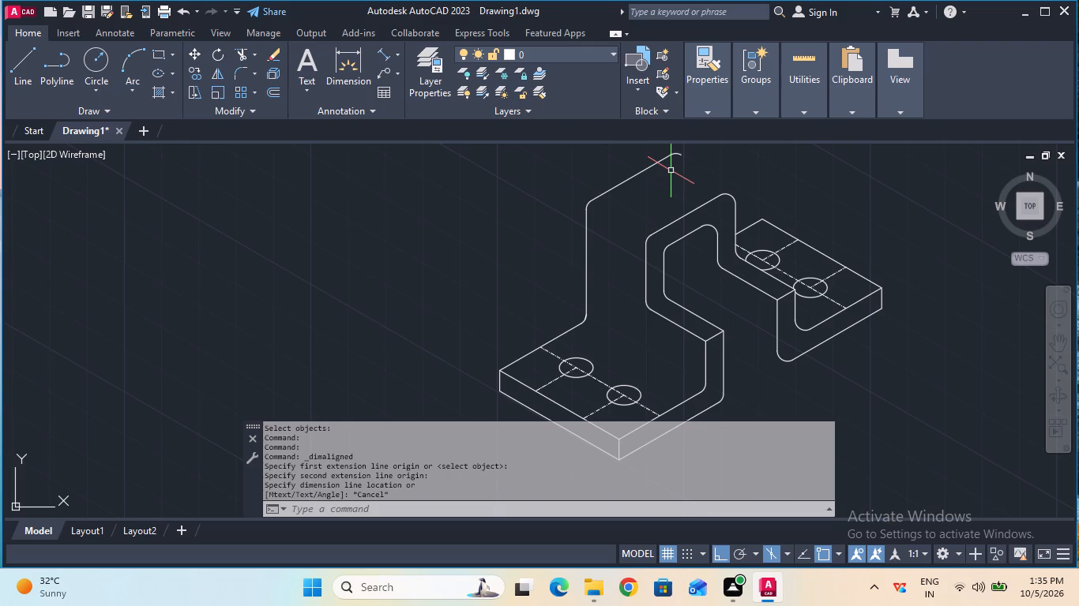
key(Escape)
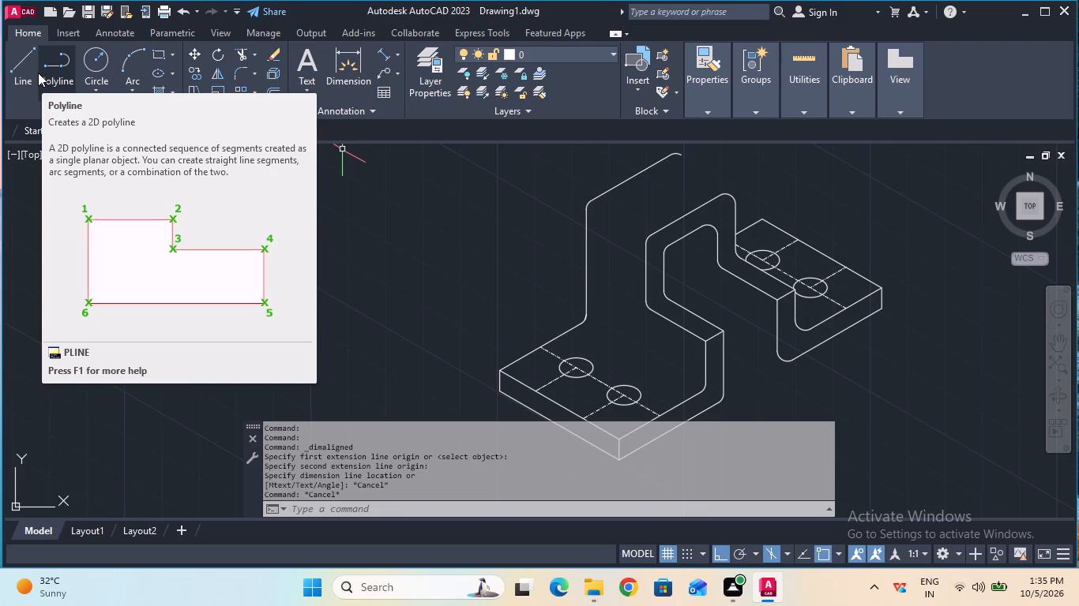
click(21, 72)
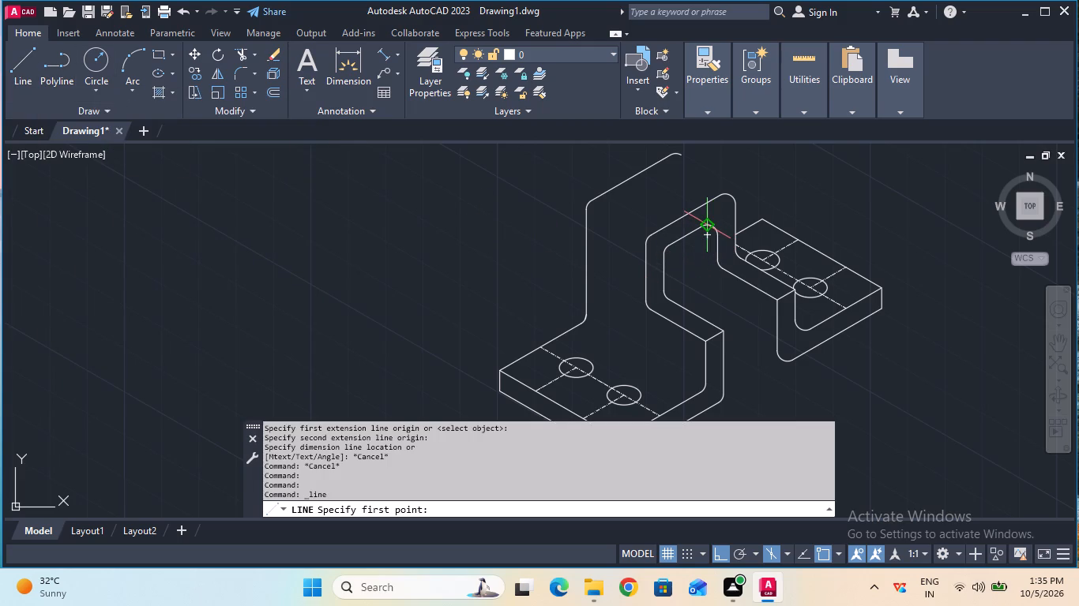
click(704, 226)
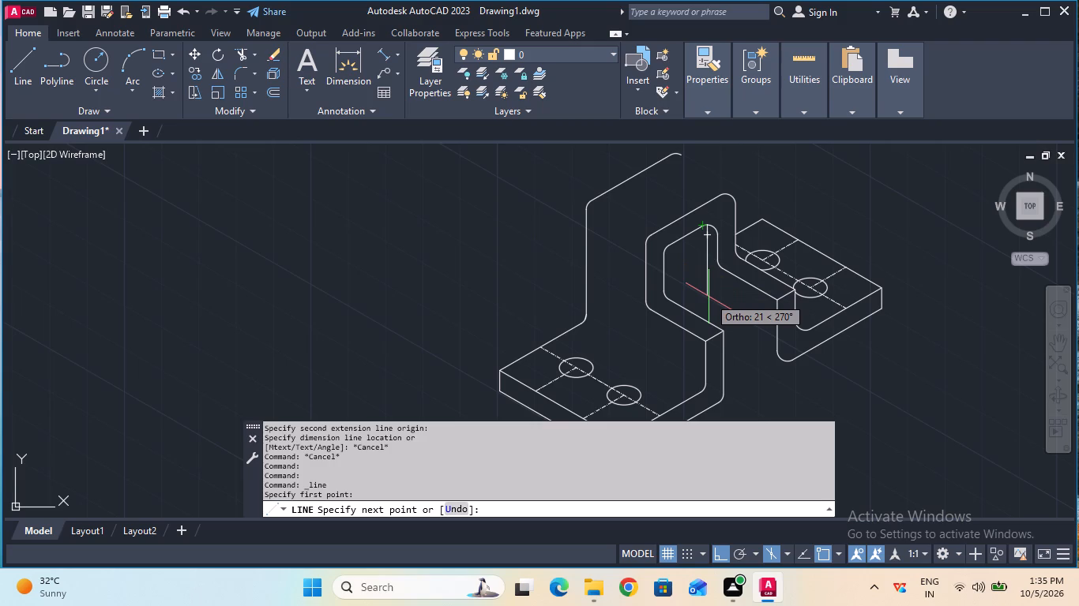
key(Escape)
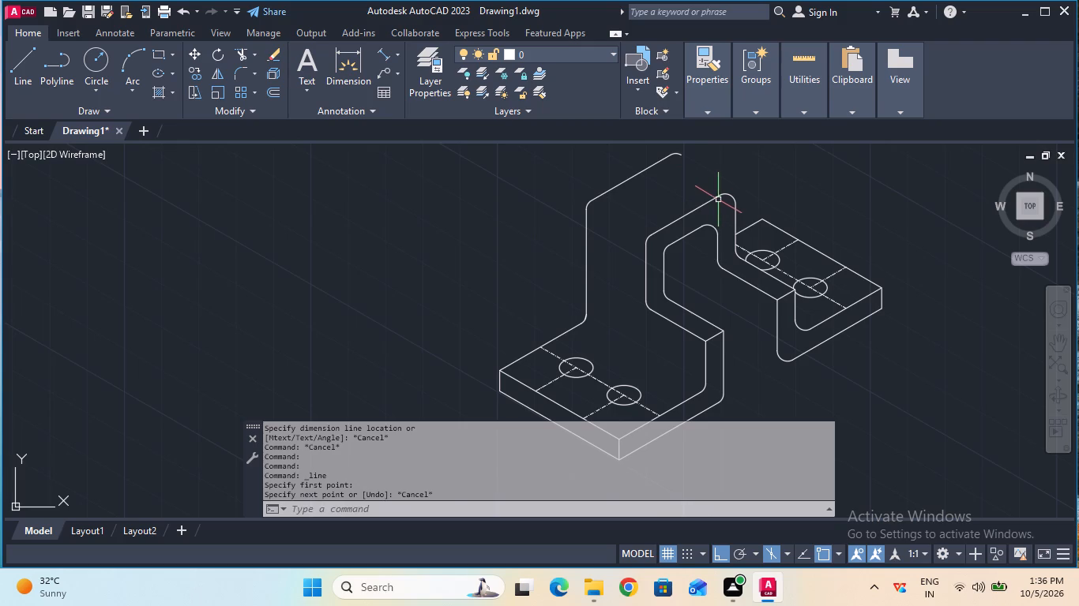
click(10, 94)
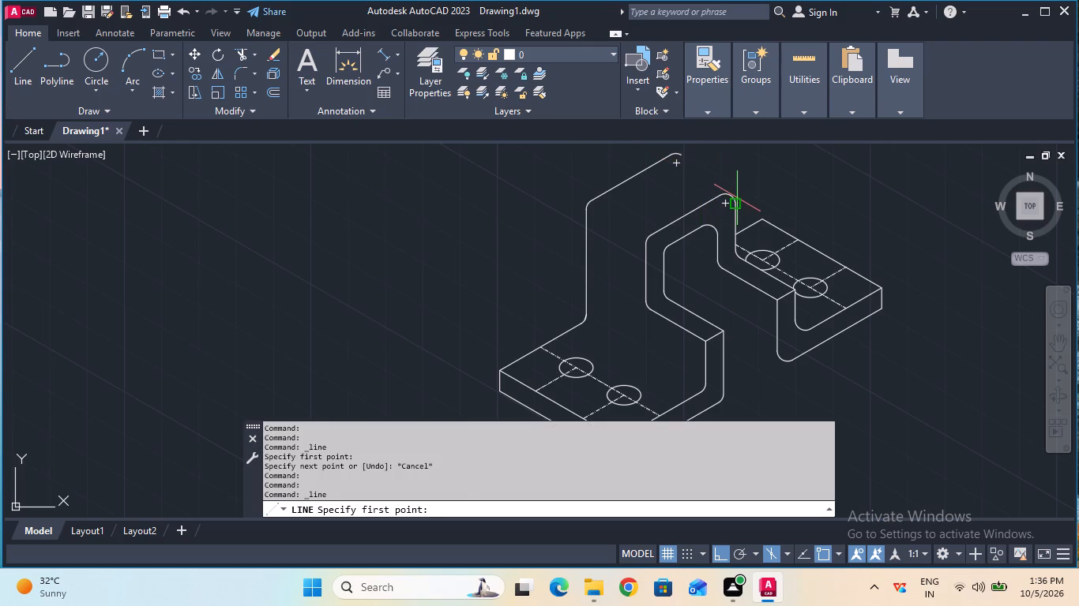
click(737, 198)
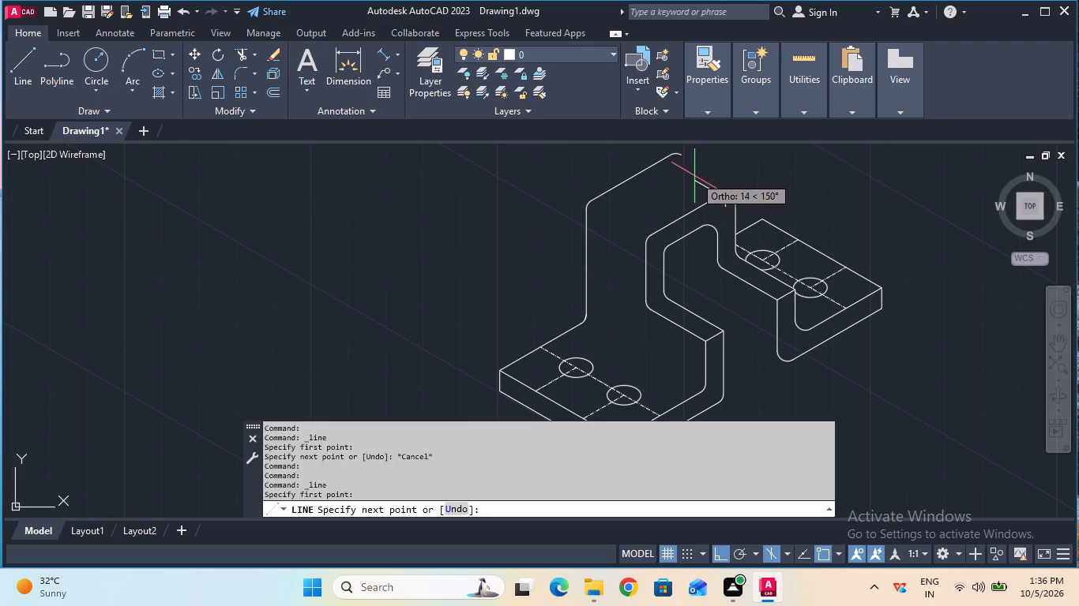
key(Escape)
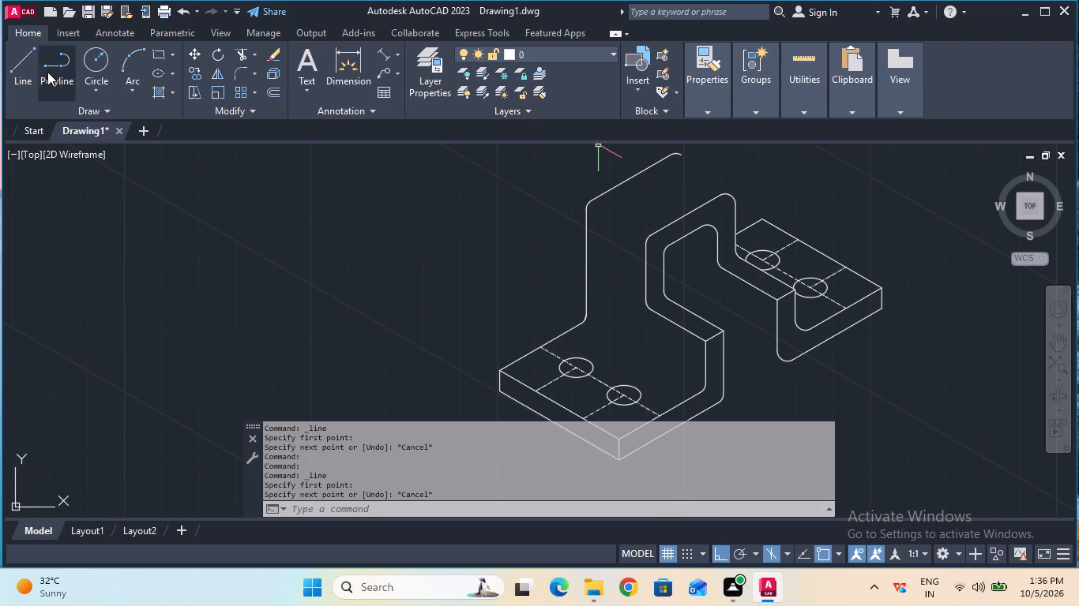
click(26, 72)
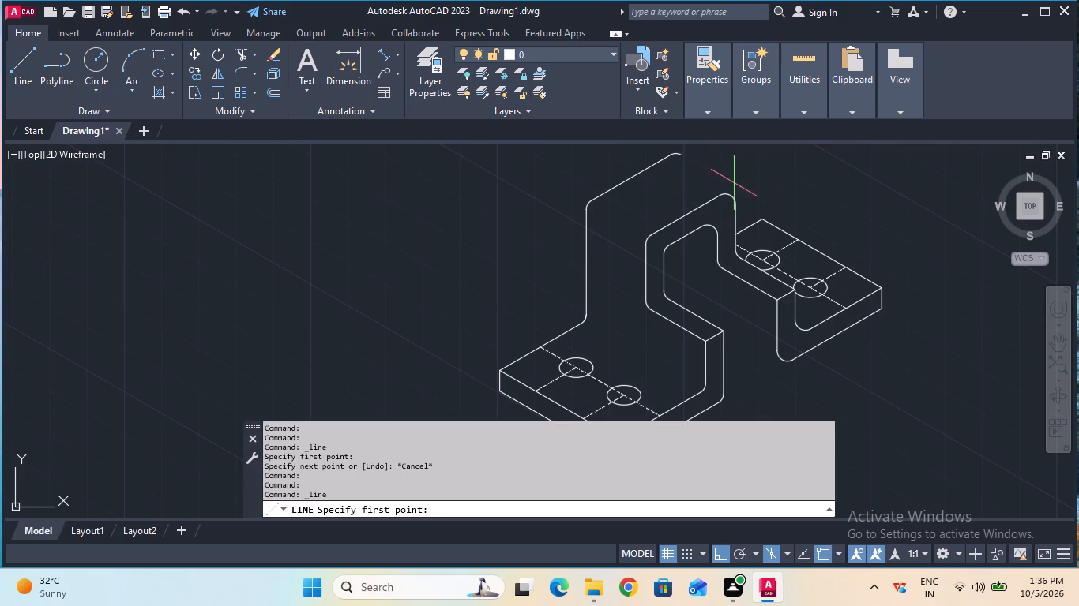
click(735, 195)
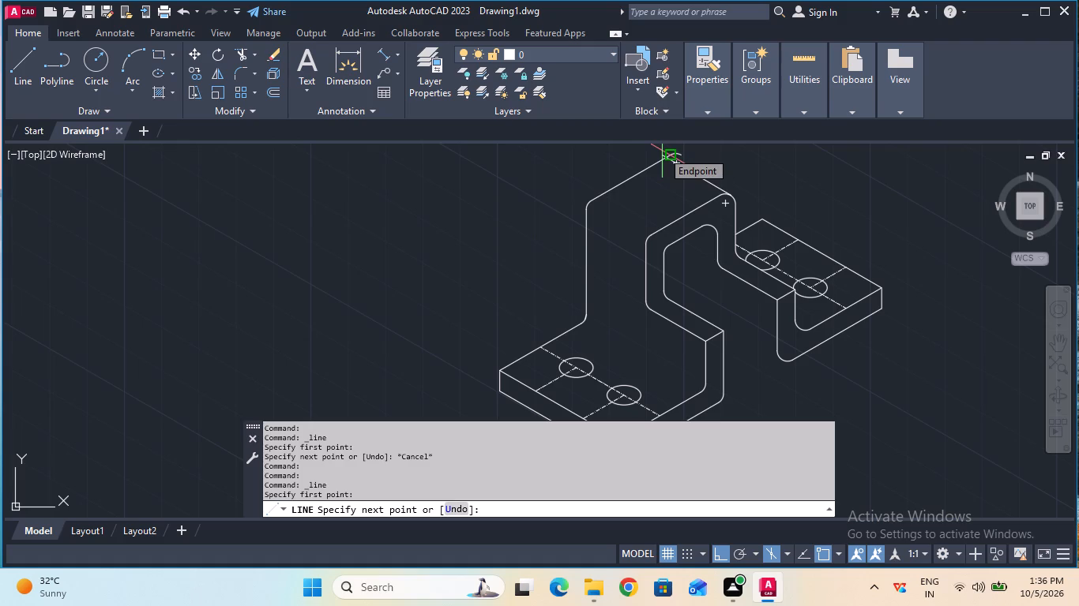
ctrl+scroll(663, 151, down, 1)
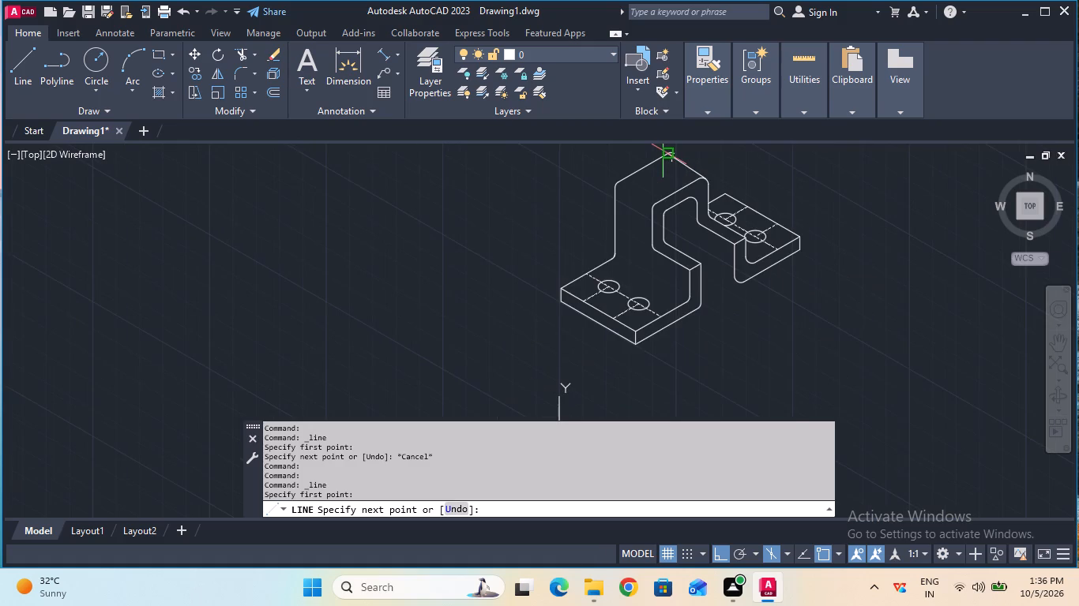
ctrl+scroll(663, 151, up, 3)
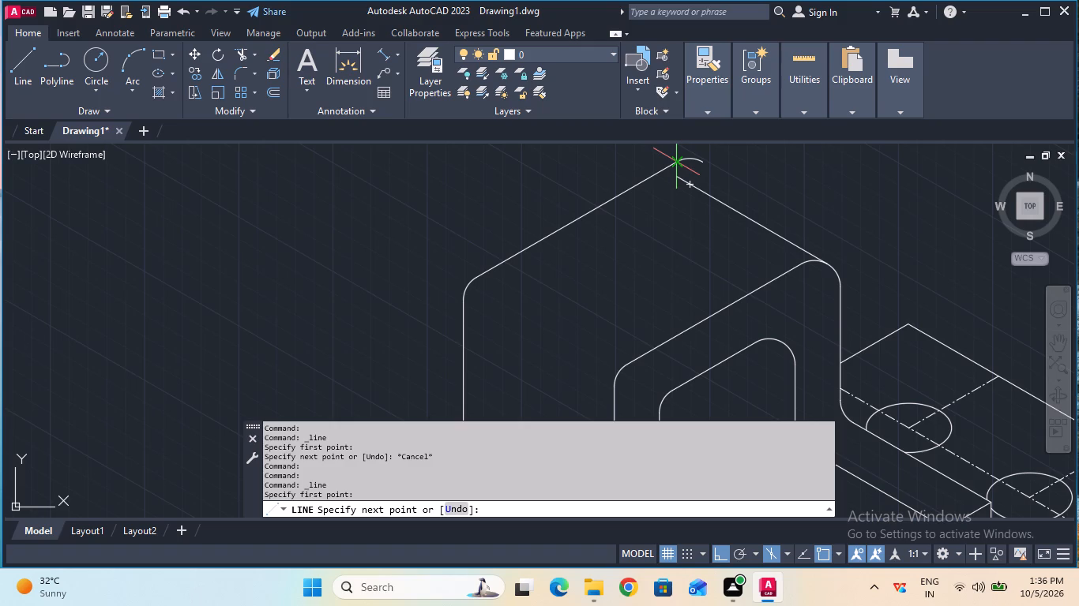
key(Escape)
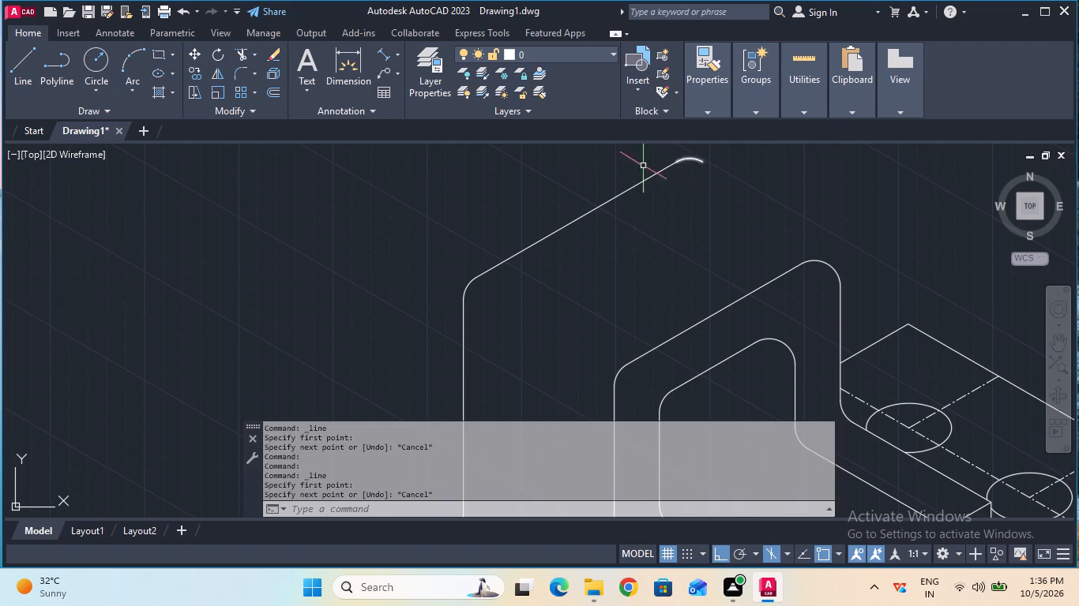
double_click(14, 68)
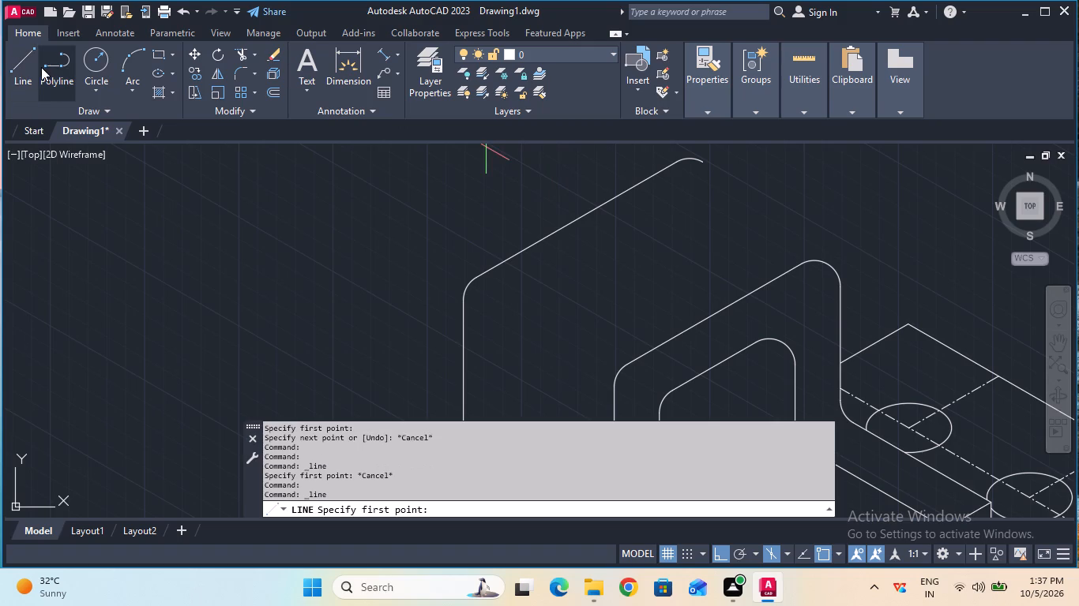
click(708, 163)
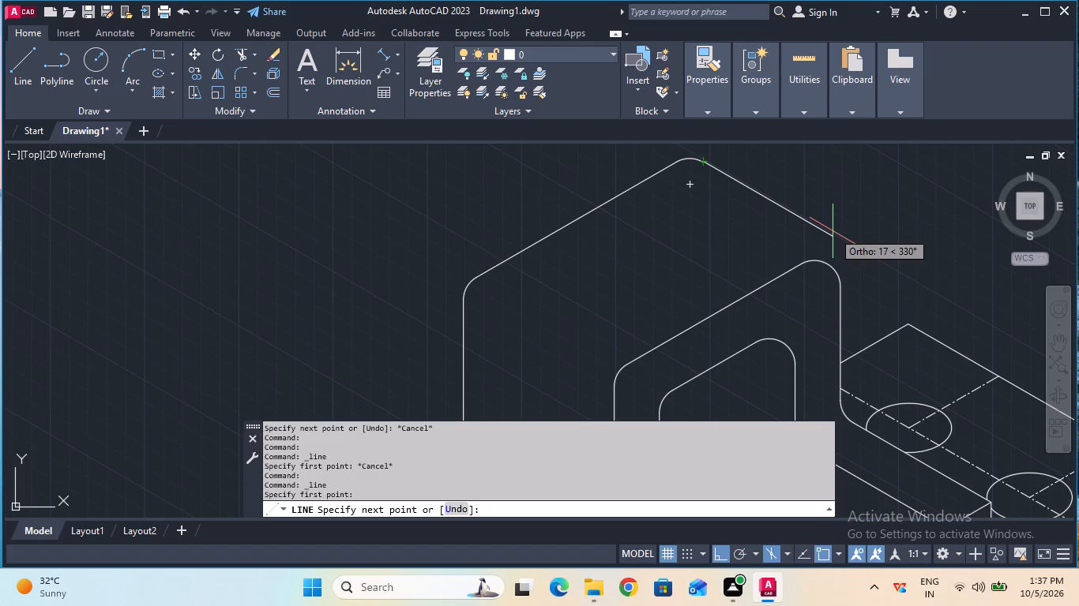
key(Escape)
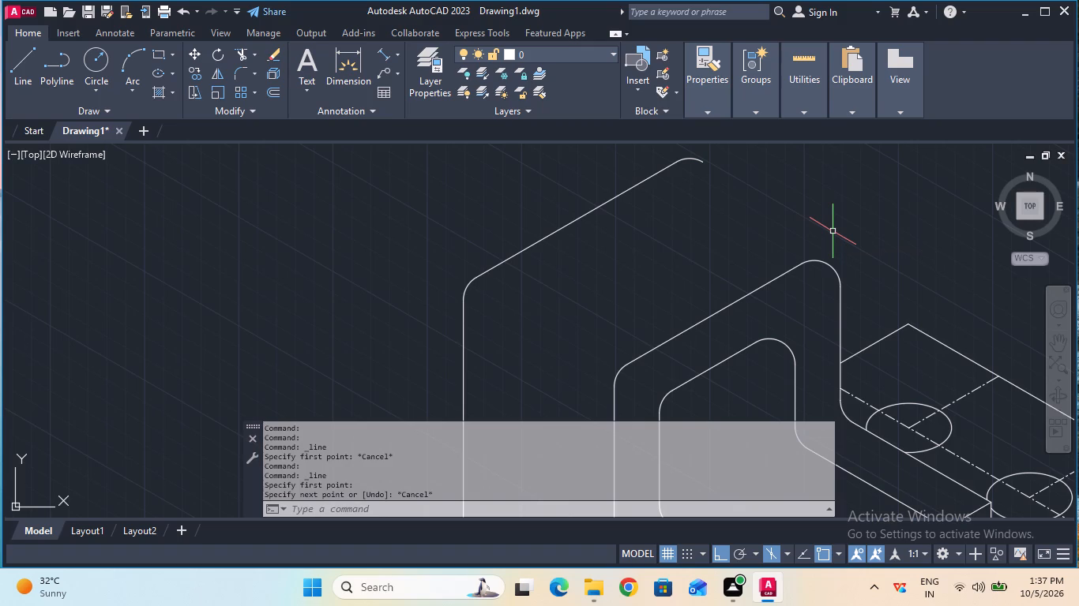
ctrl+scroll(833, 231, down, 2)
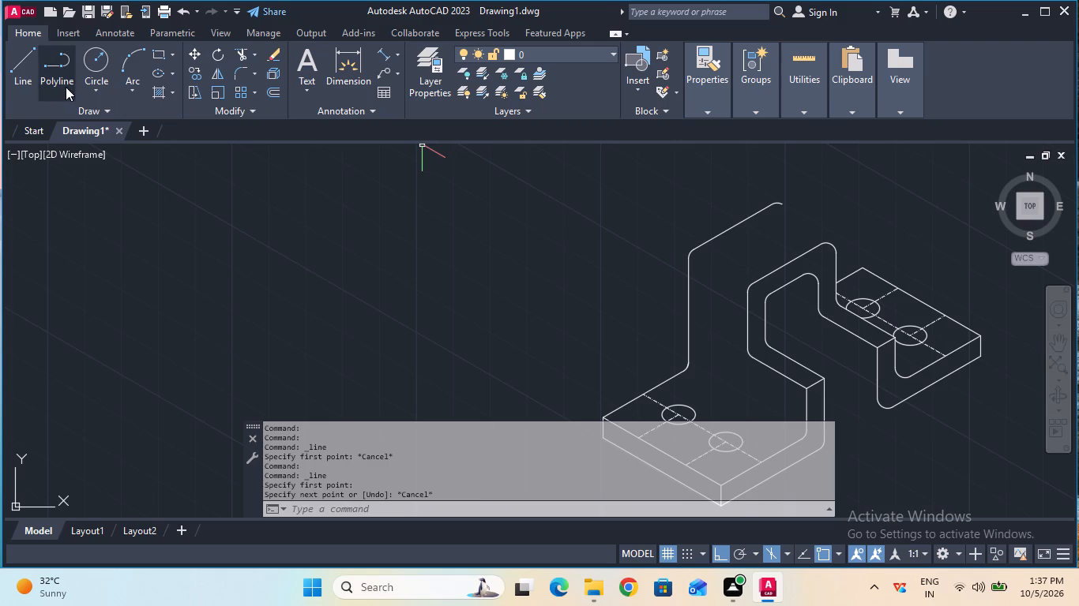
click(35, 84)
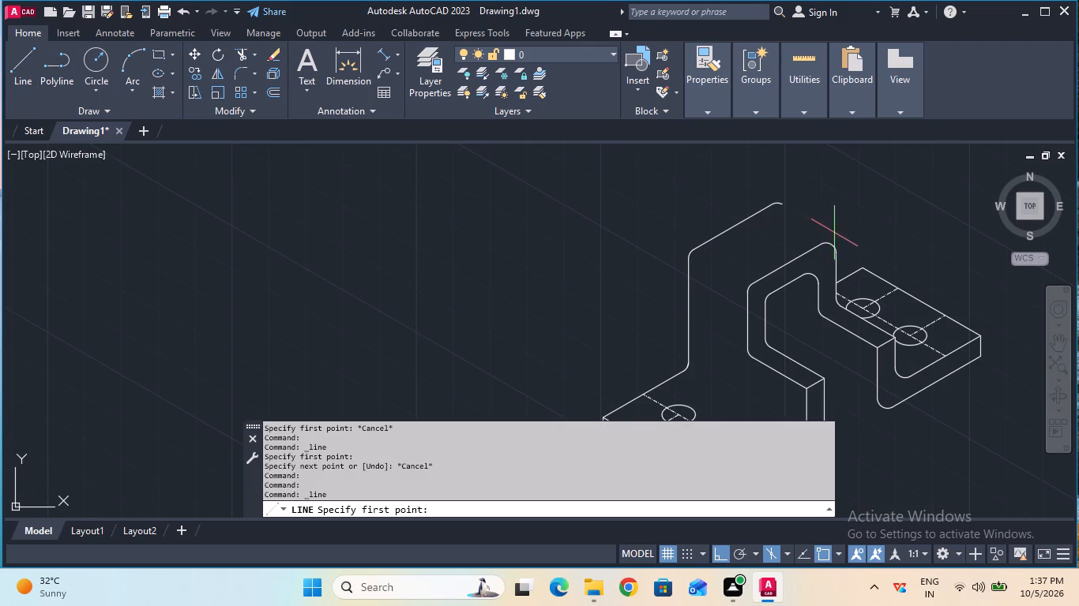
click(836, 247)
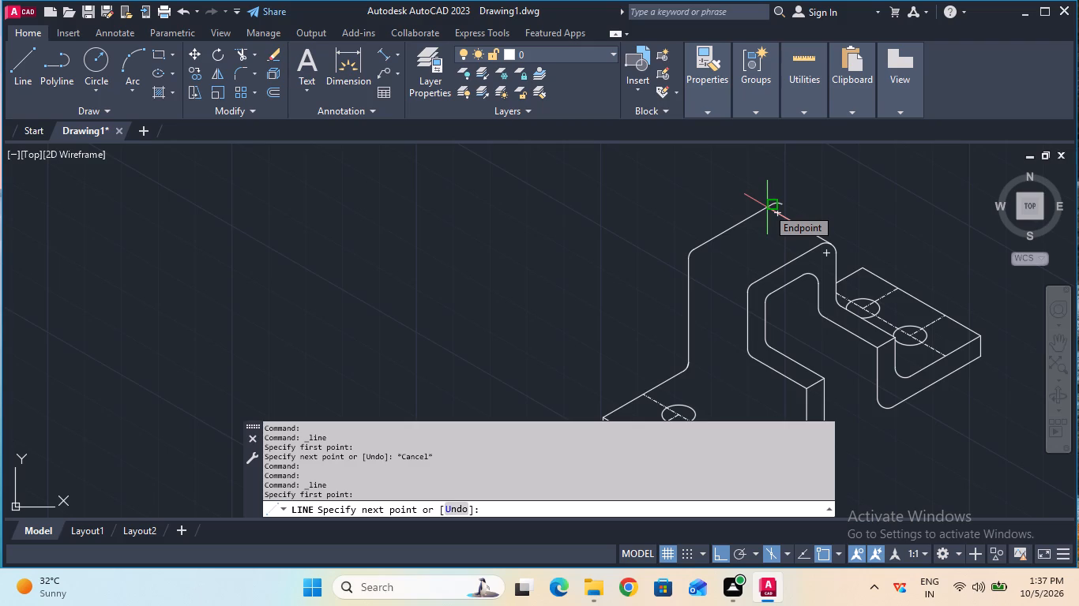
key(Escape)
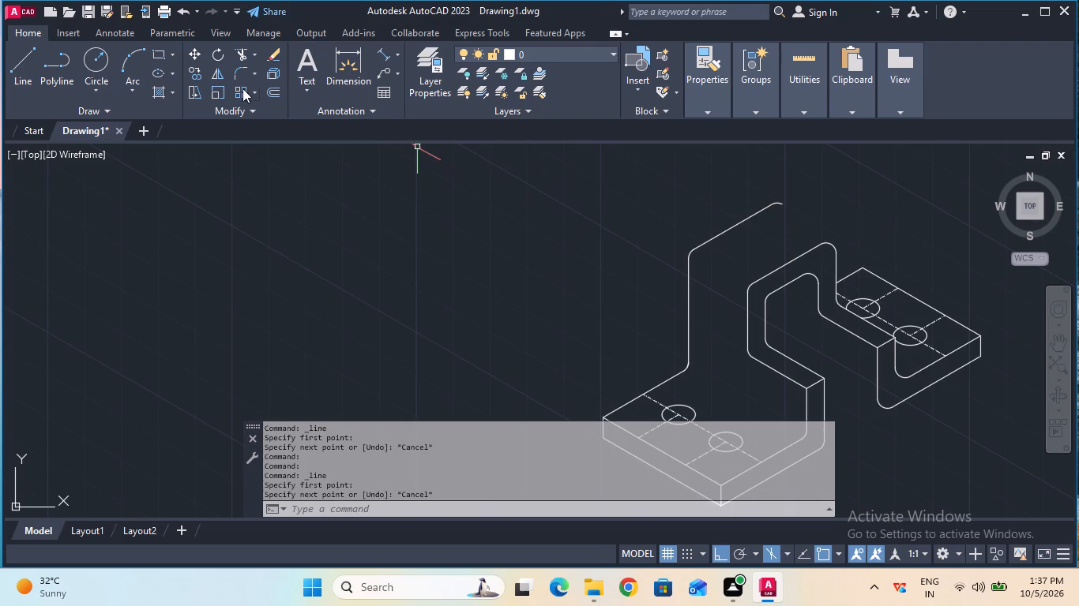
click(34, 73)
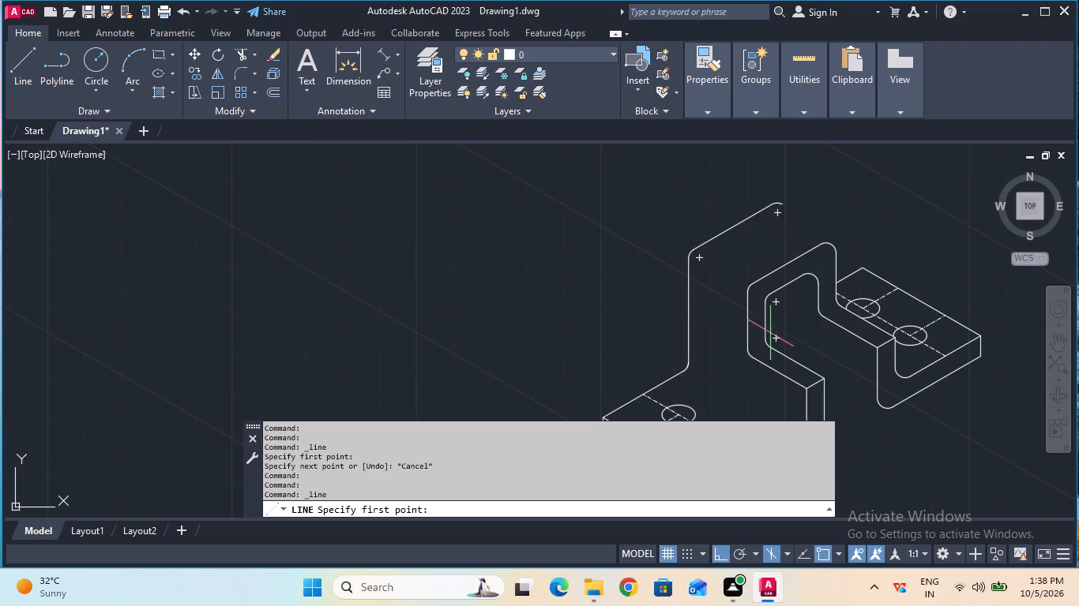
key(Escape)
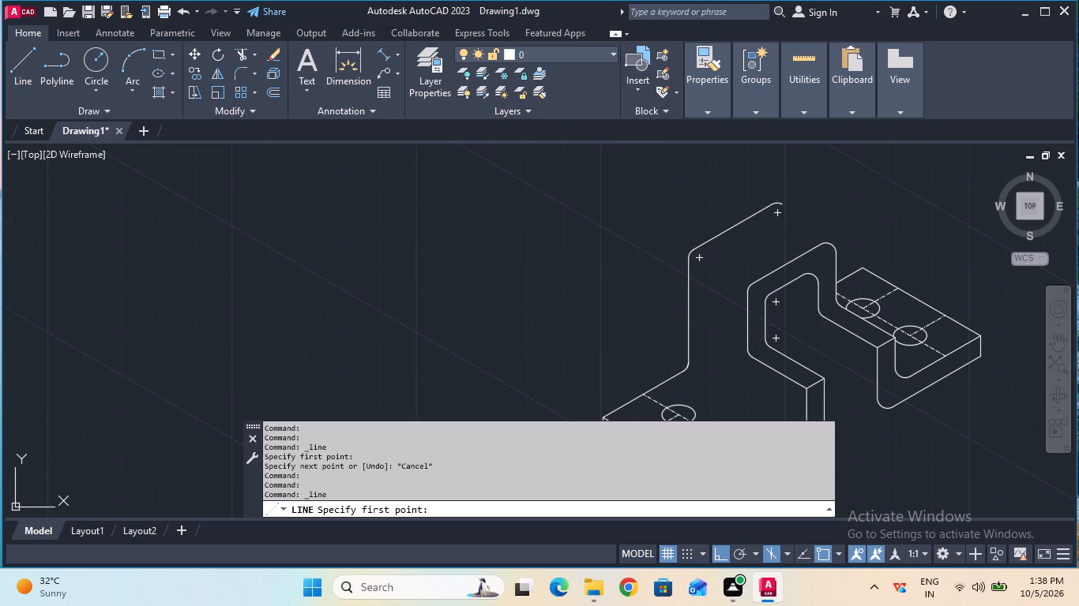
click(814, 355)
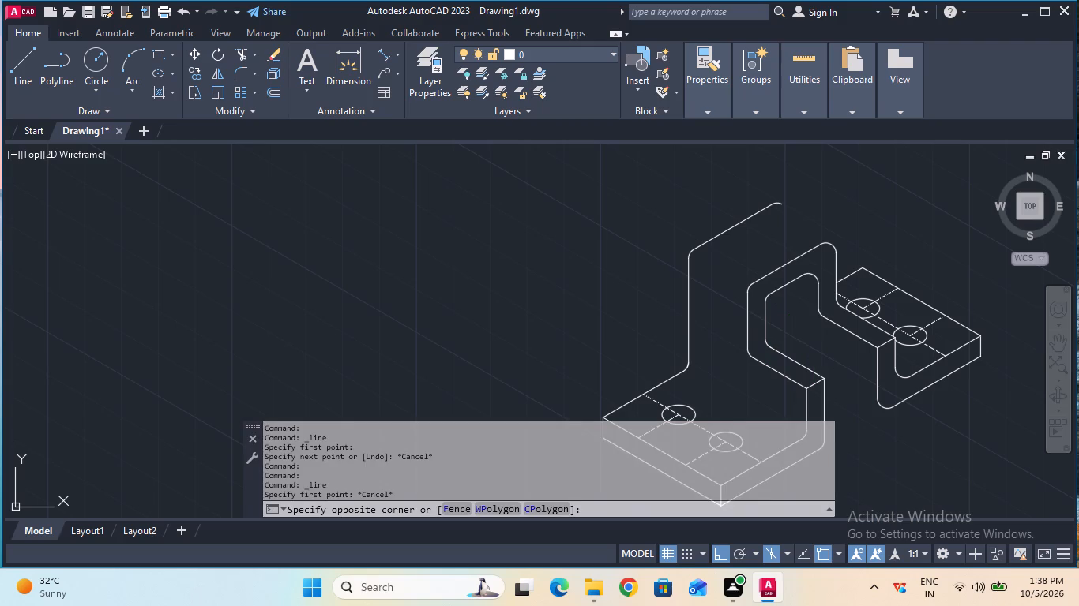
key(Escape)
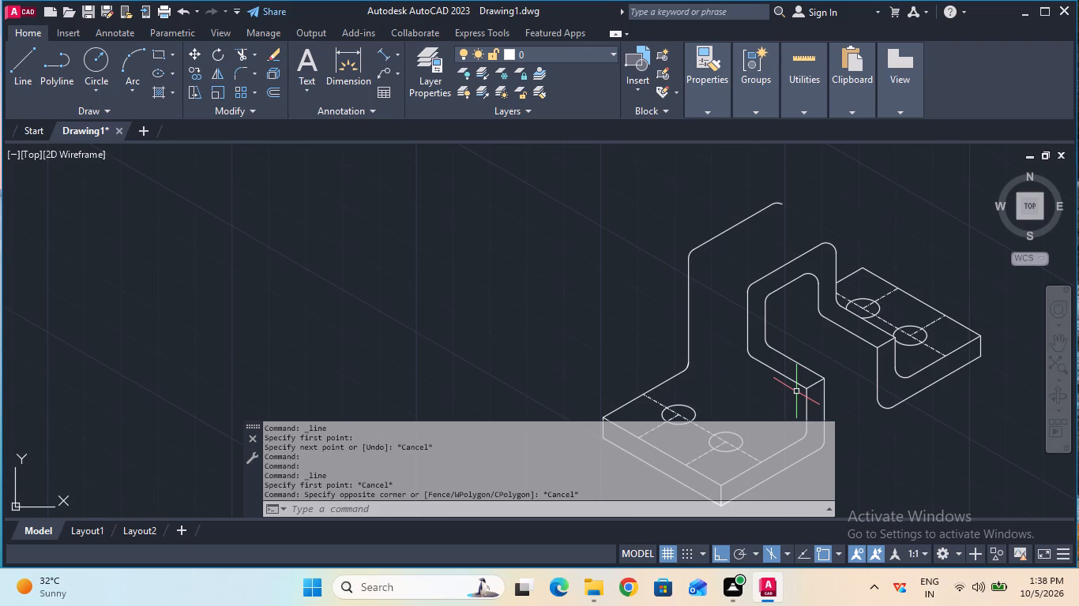
Draw a 26 mm line from the end plate's rounded lower corner back towards the front profile's upright, parallel to the inner lower edge.
click(1044, 343)
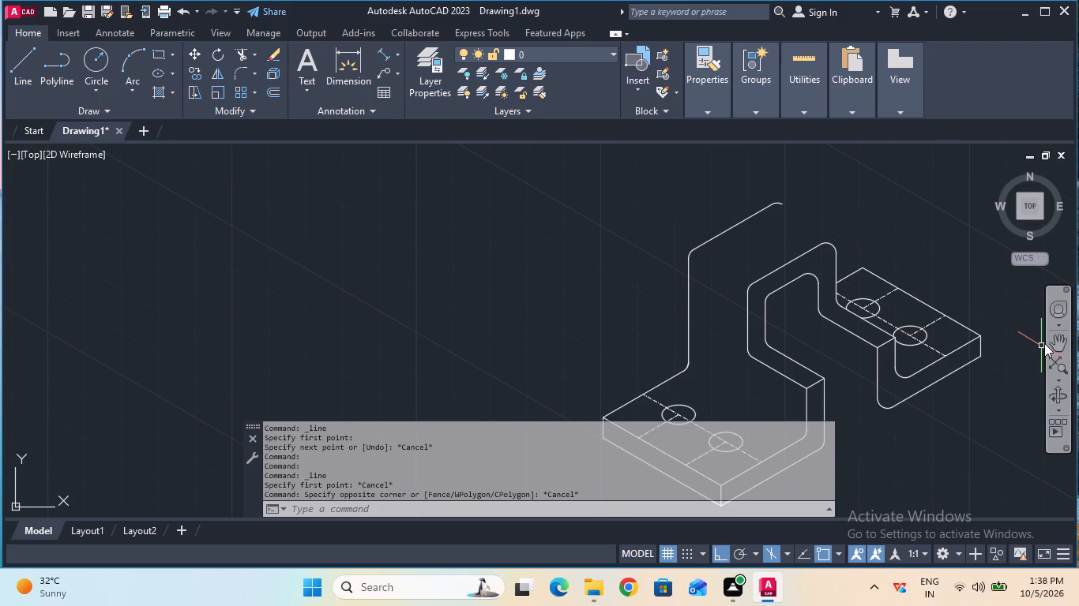
click(1058, 343)
drag(972, 381, 971, 339)
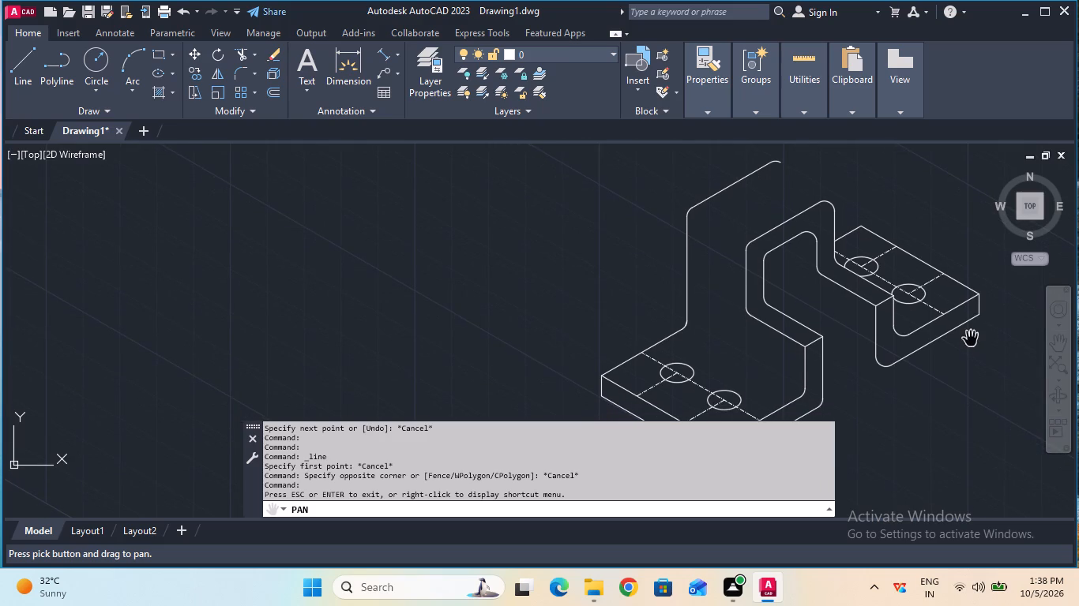
key(Escape)
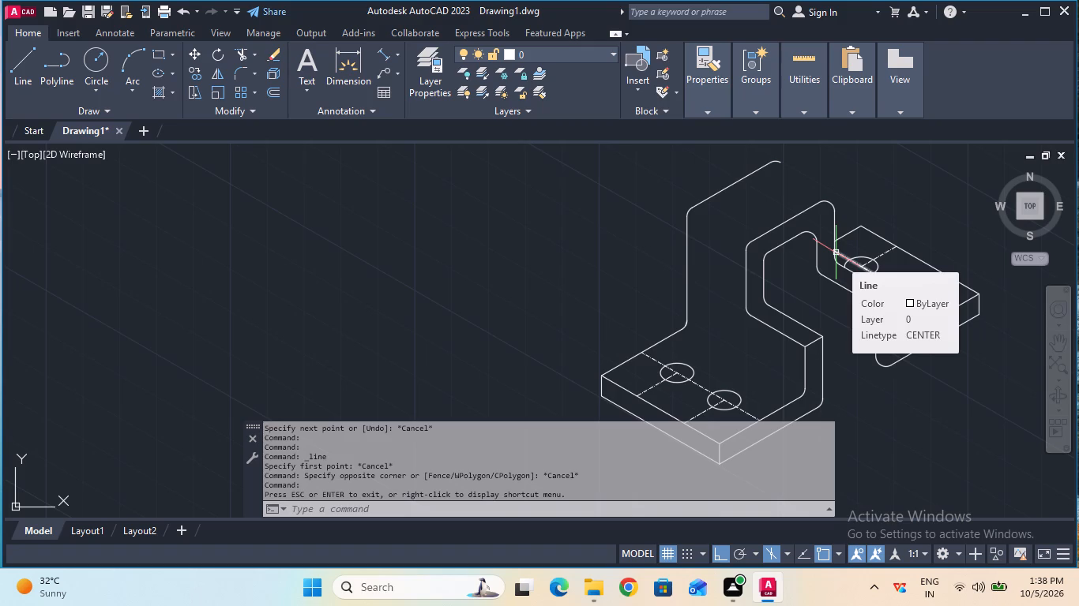
click(30, 80)
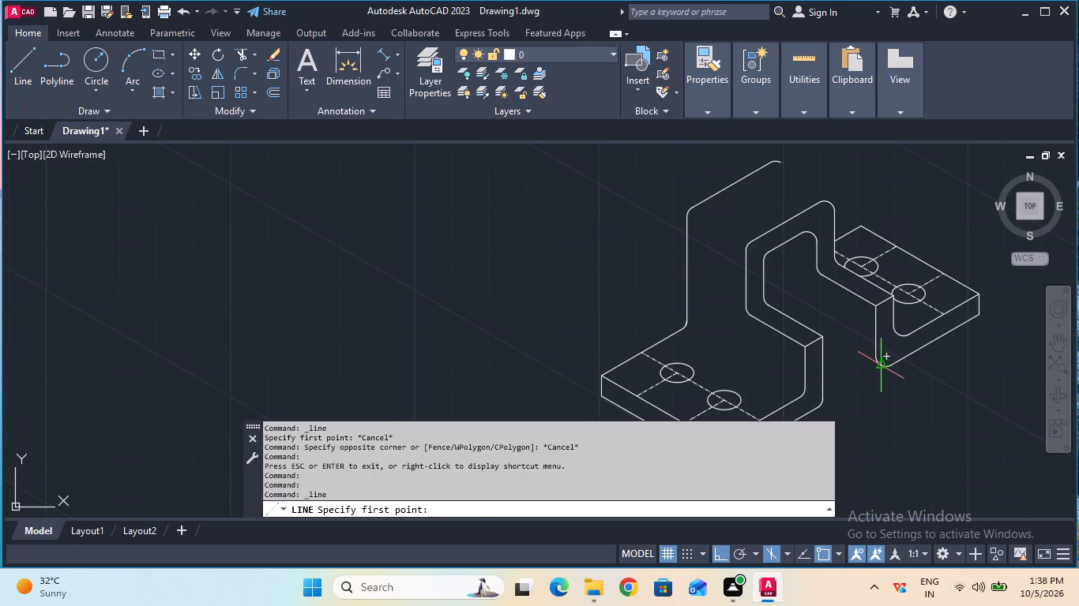
click(882, 365)
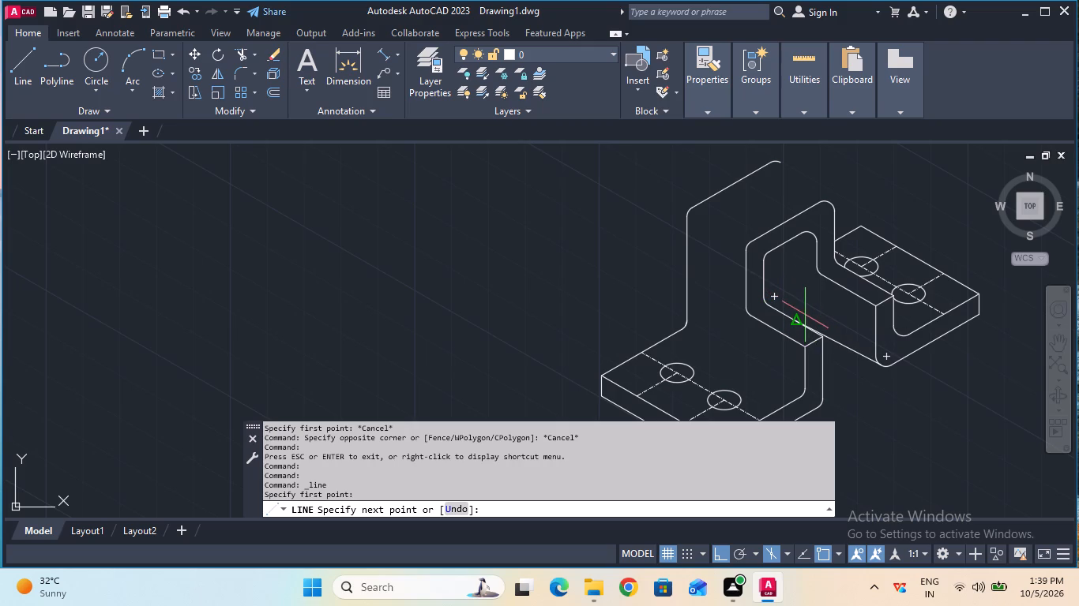
text(26)
key(Return)
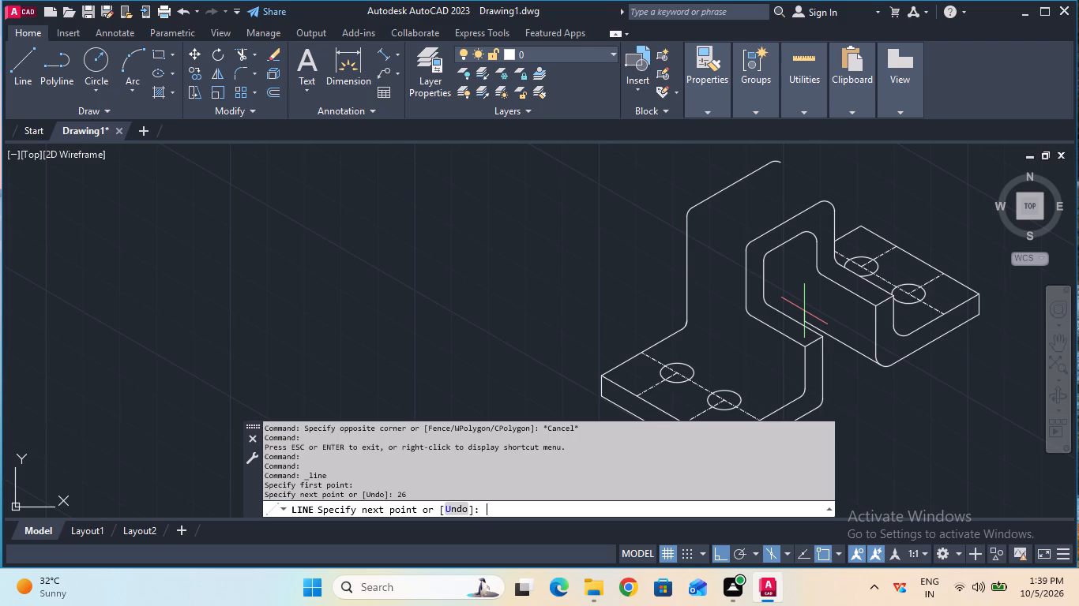
key(Return)
key(Escape)
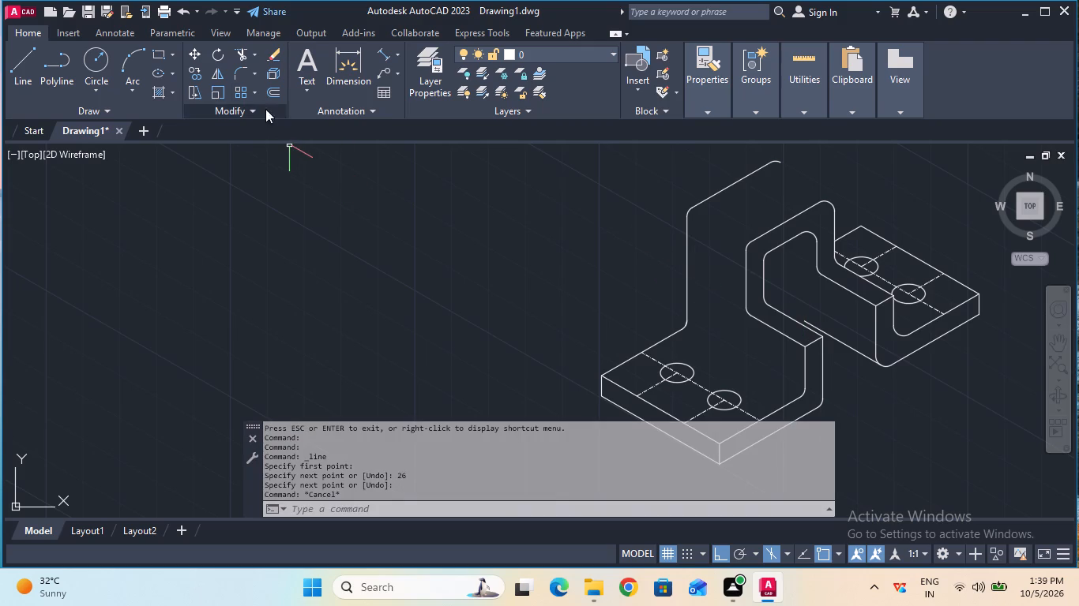
Extend the new 26 mm line to the inner edge of the front profile's upright.
click(253, 58)
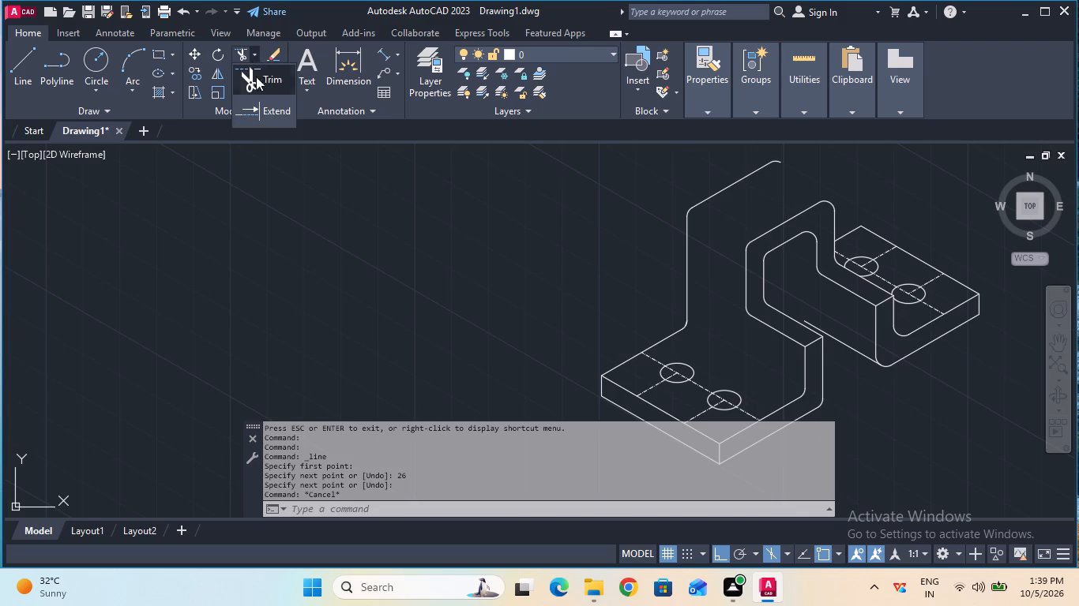
click(266, 98)
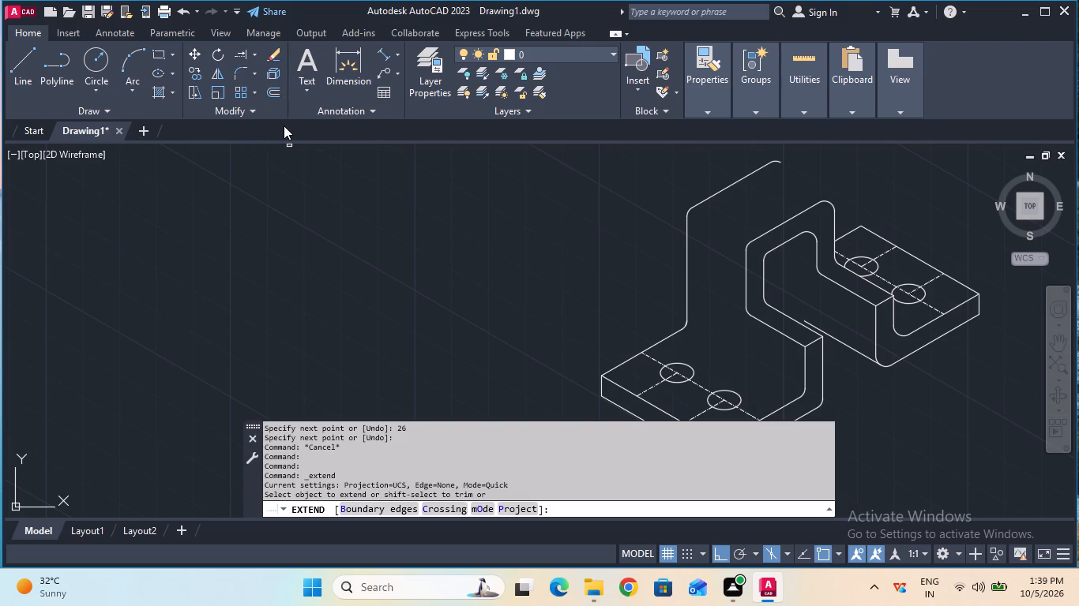
click(809, 323)
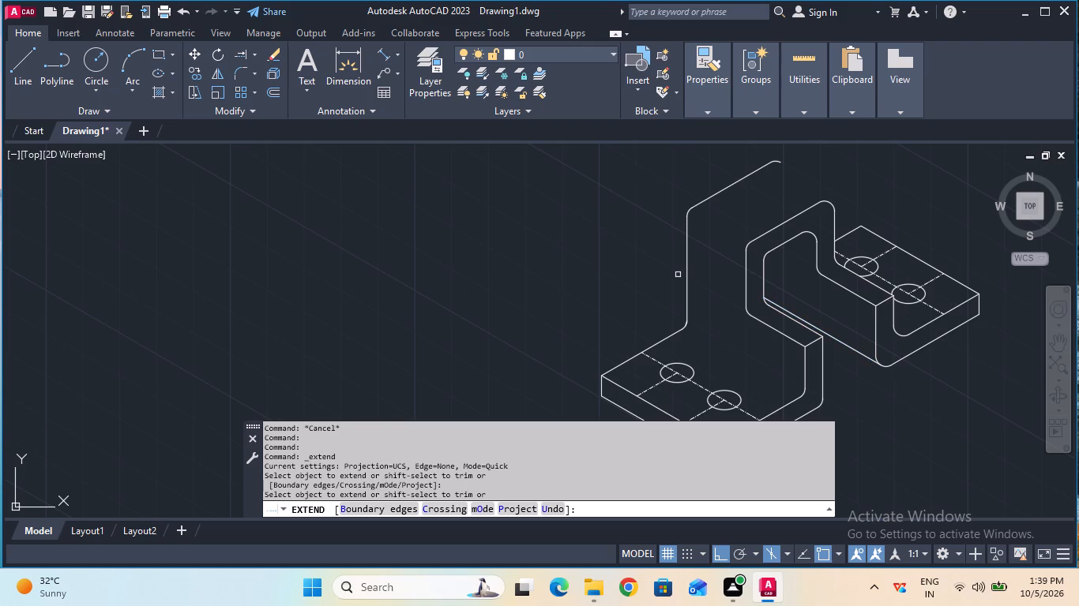
key(Escape)
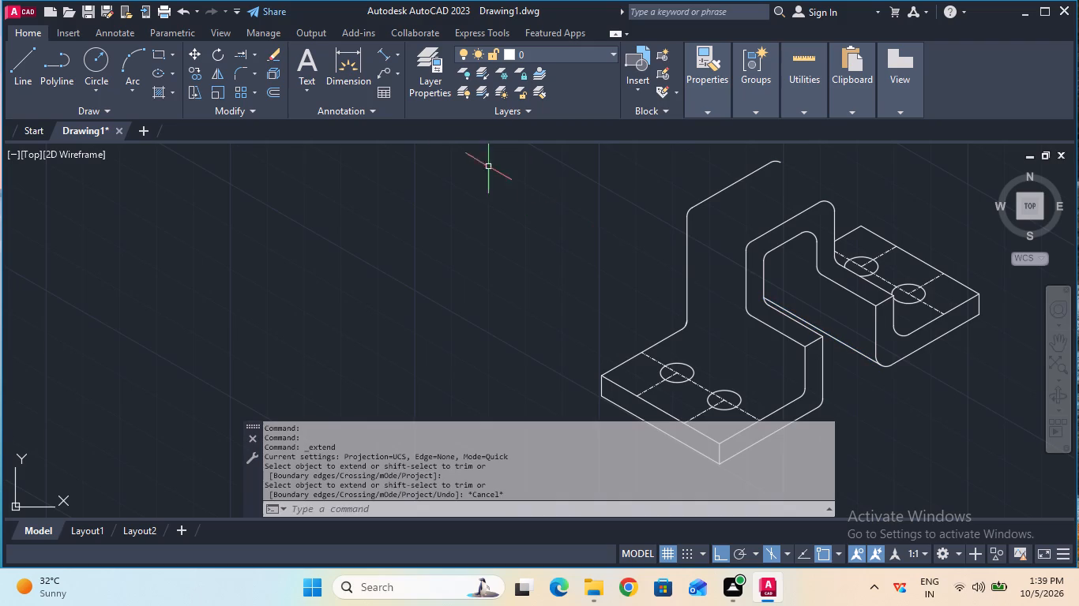
Measure the extended lower line from the end plate's rounded corner to the upright's inner edge with an aligned dimension.
click(382, 62)
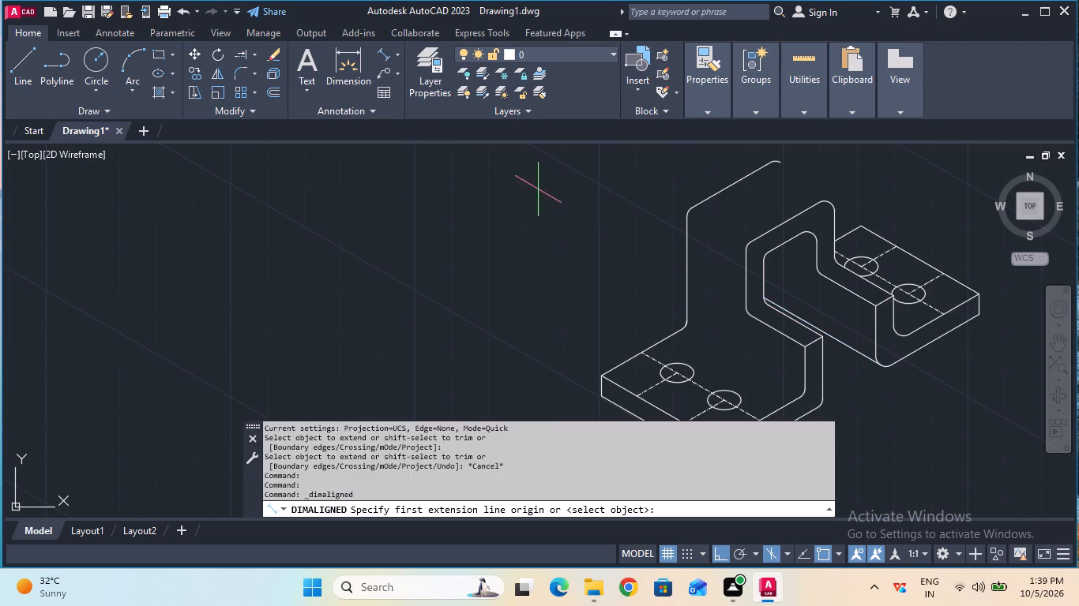
click(876, 363)
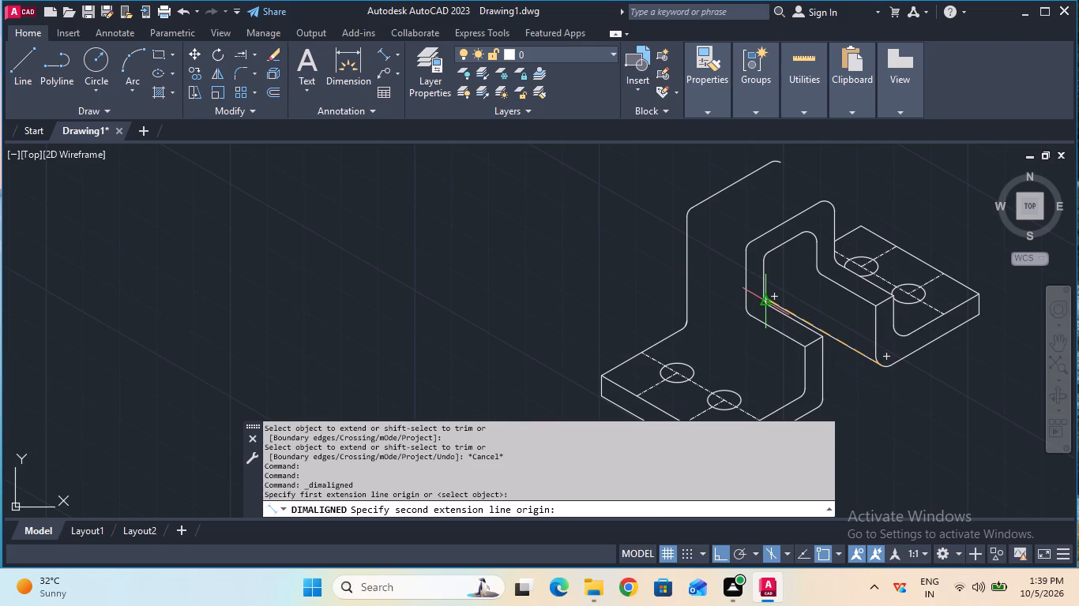
click(765, 294)
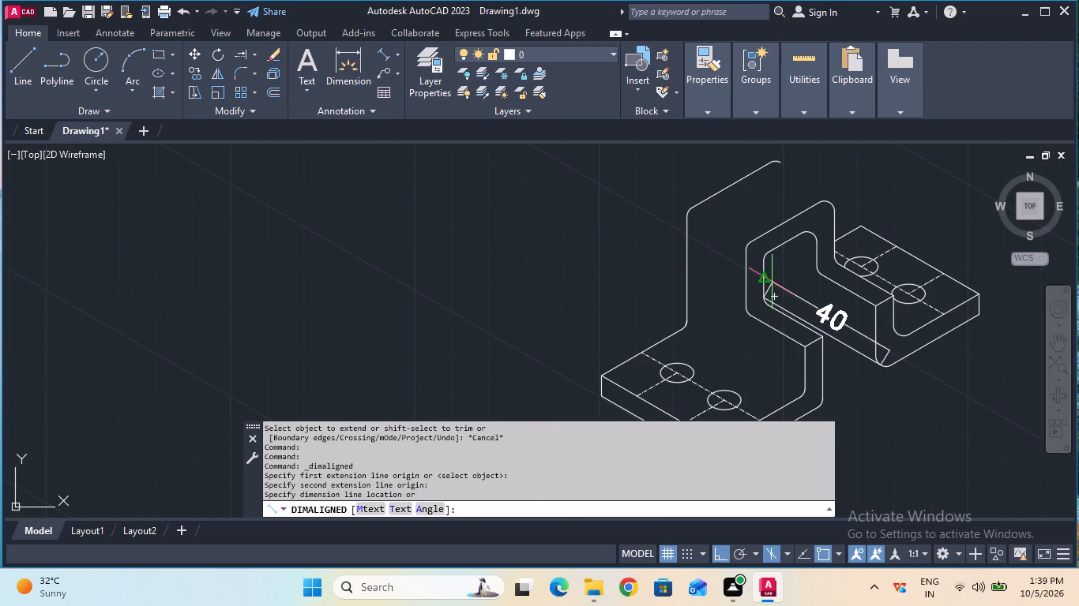
key(Escape)
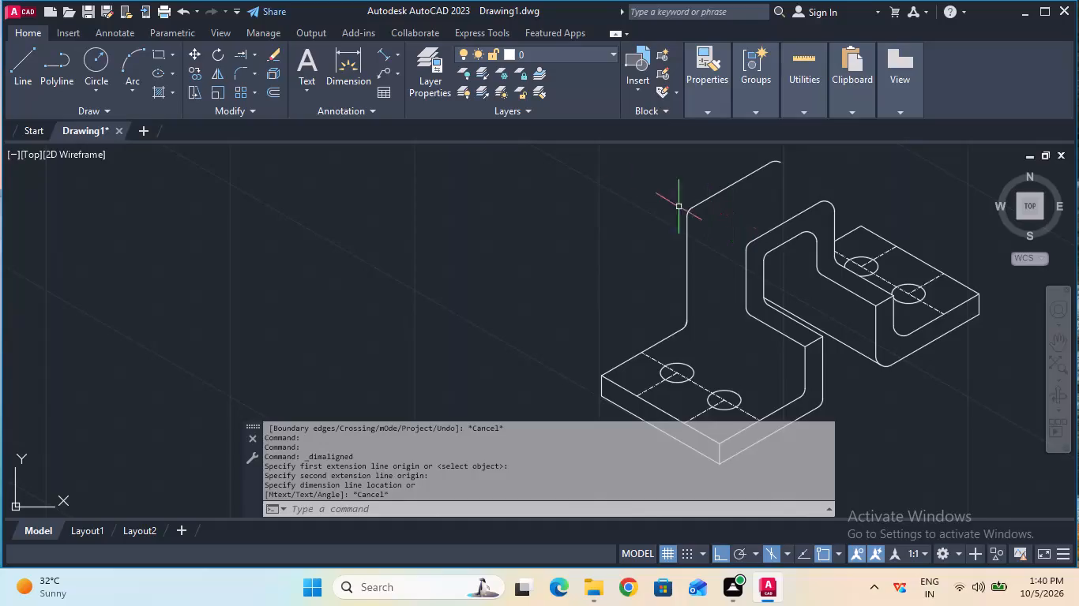
Draw a short line continuing the front profile's top edge past its rounded outer corner along the same isometric direction.
click(14, 80)
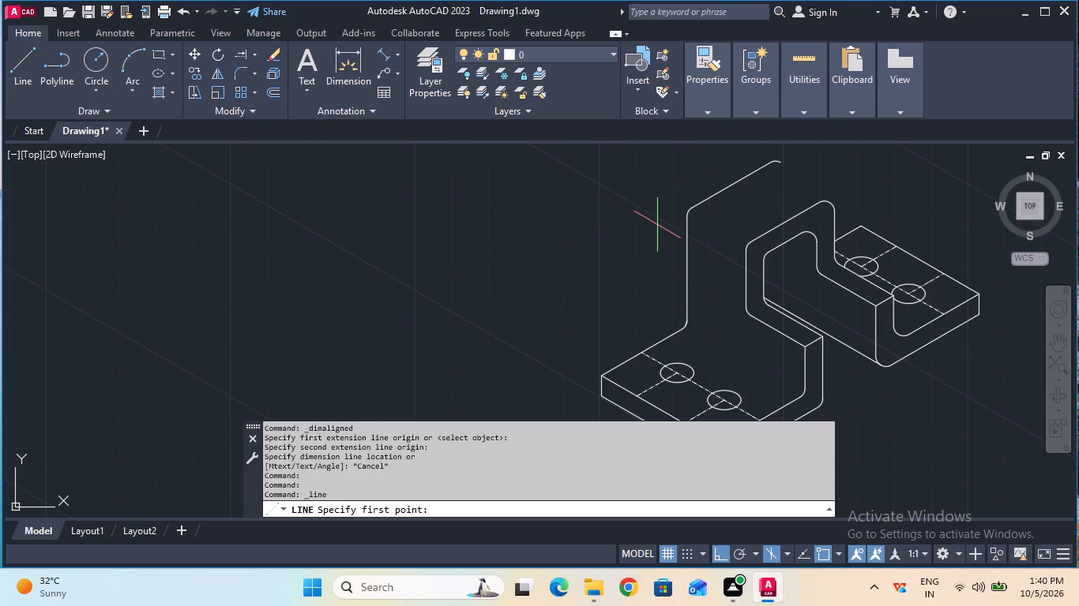
key(Escape)
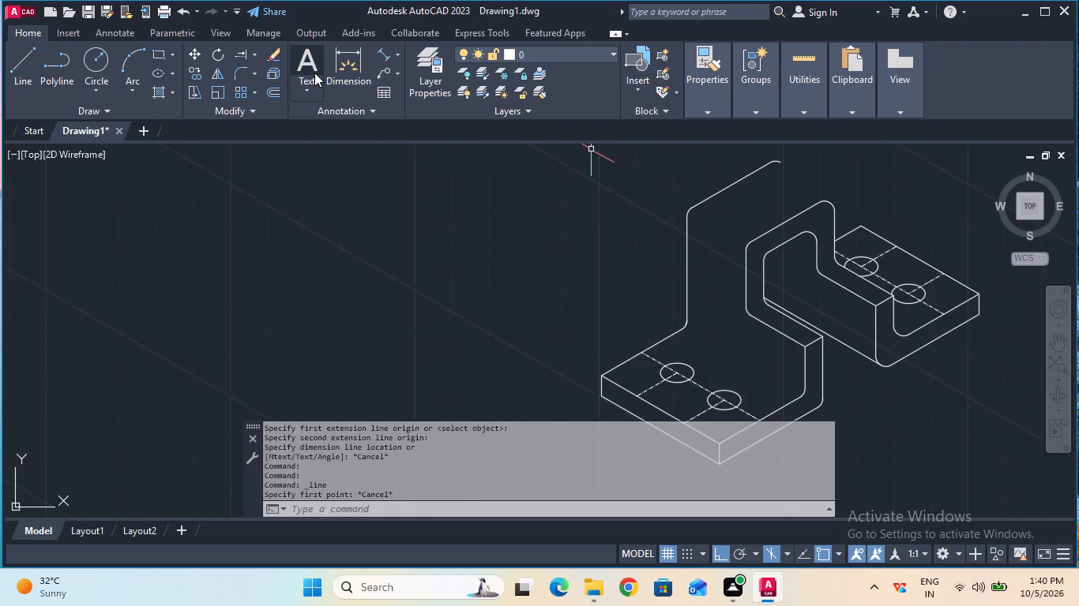
click(16, 56)
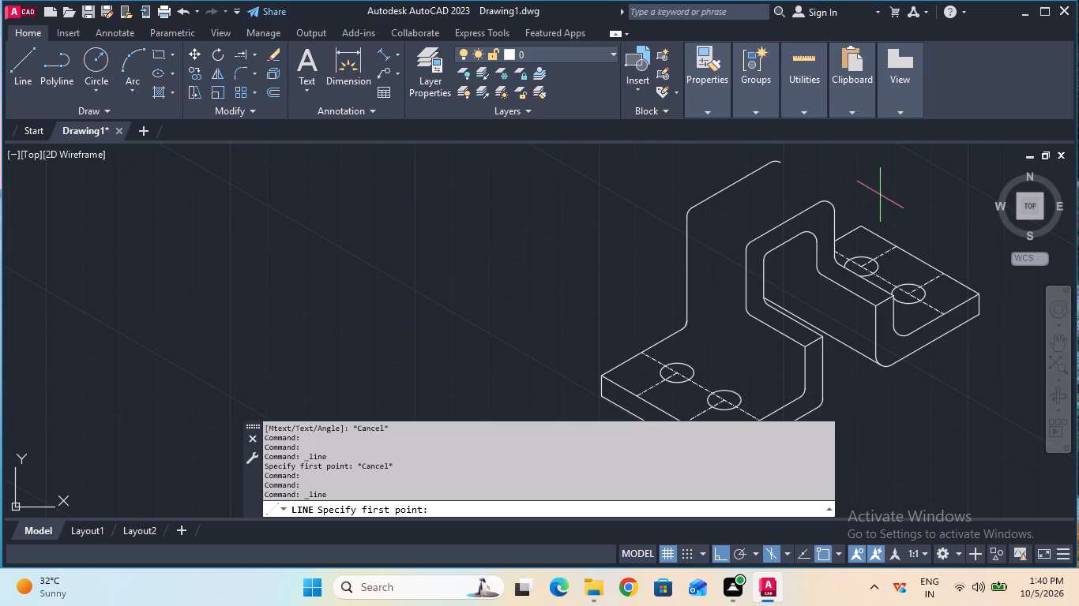
click(818, 200)
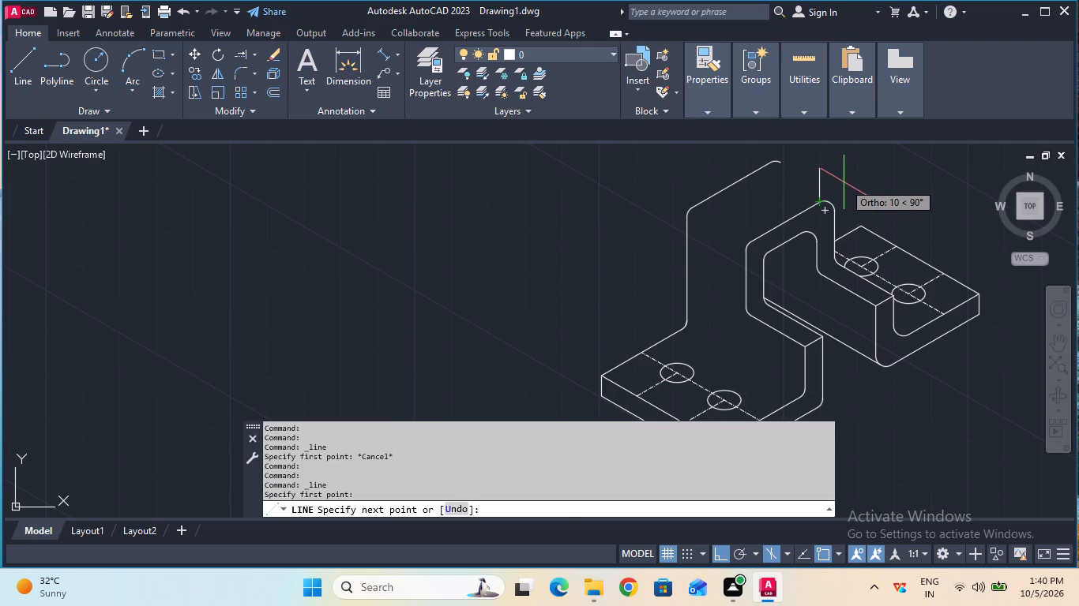
key(F5)
click(848, 182)
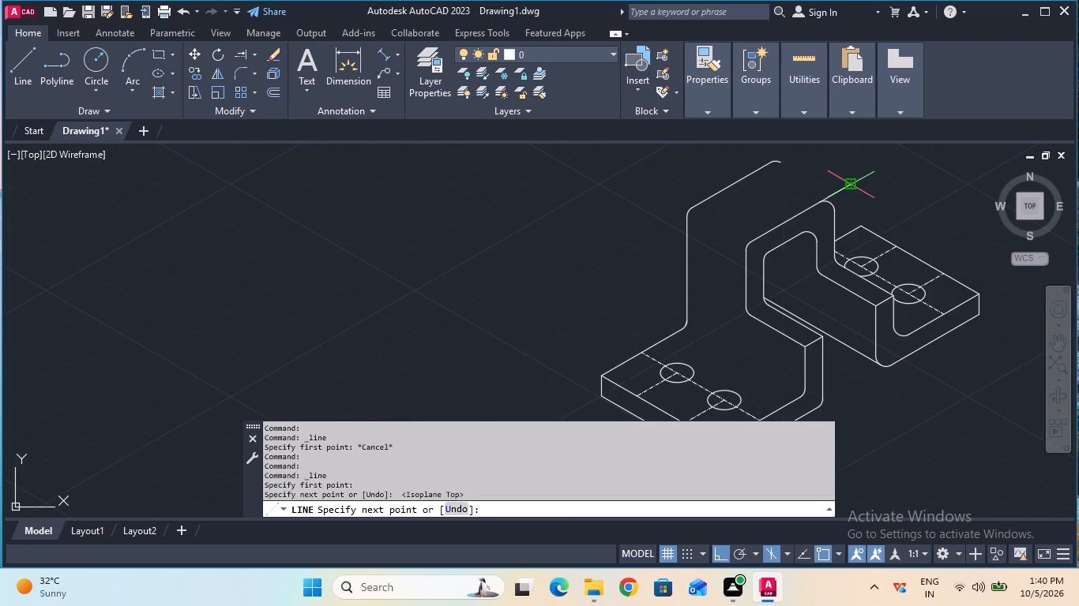
key(Escape)
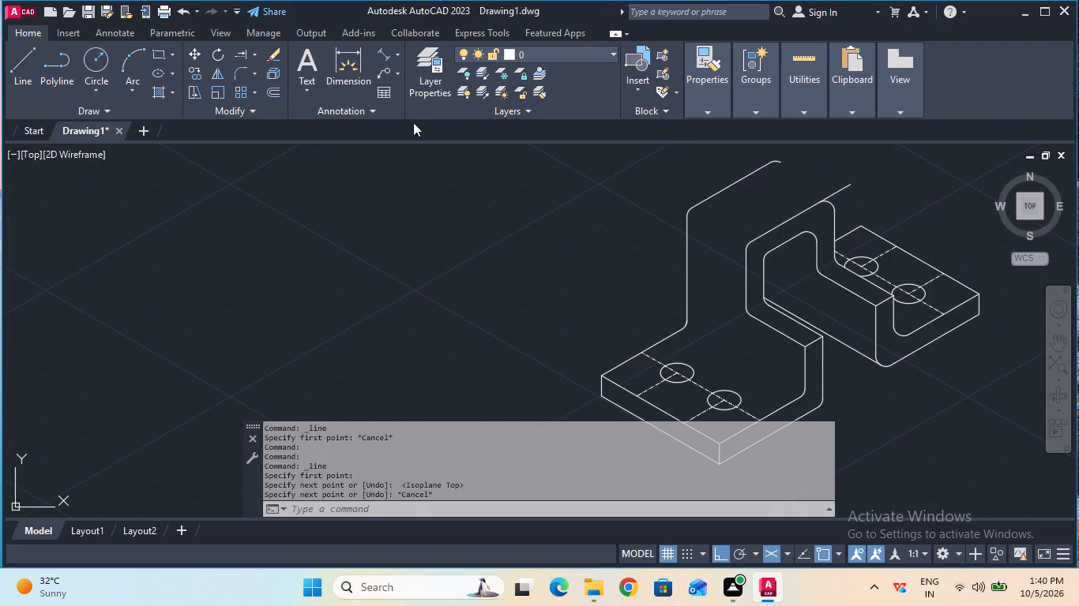
Draw a vertical line from the top of the front profile's outer upright to the new top-edge extension.
click(35, 82)
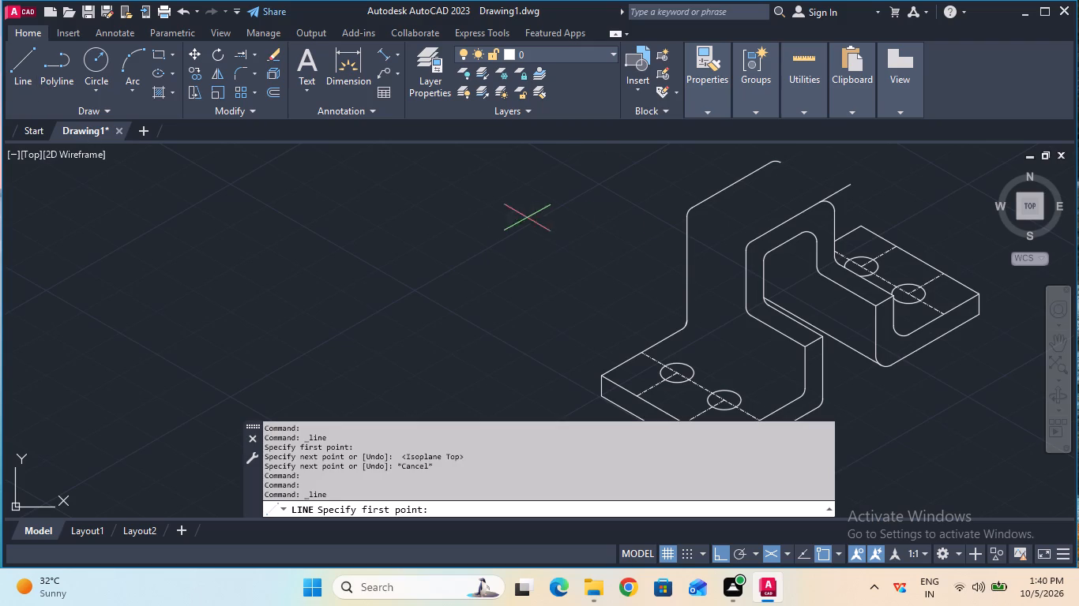
click(835, 209)
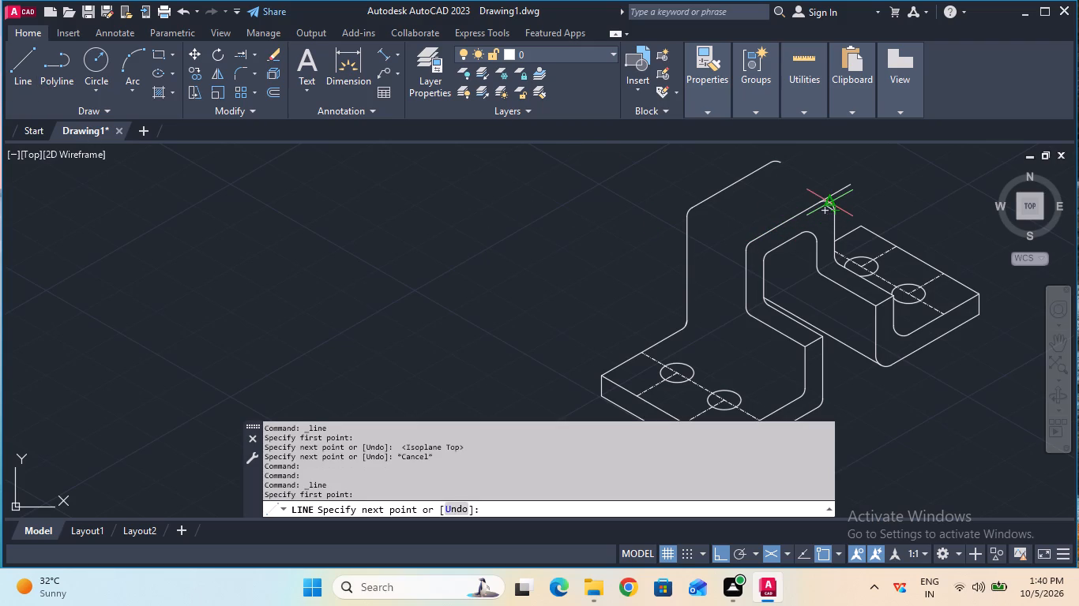
key(F5)
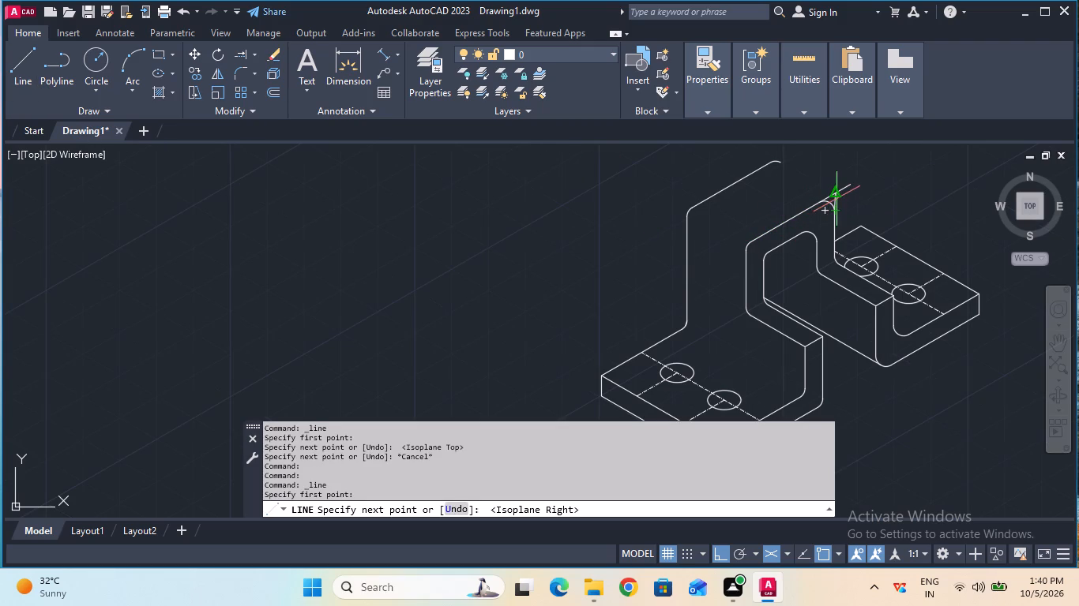
click(833, 196)
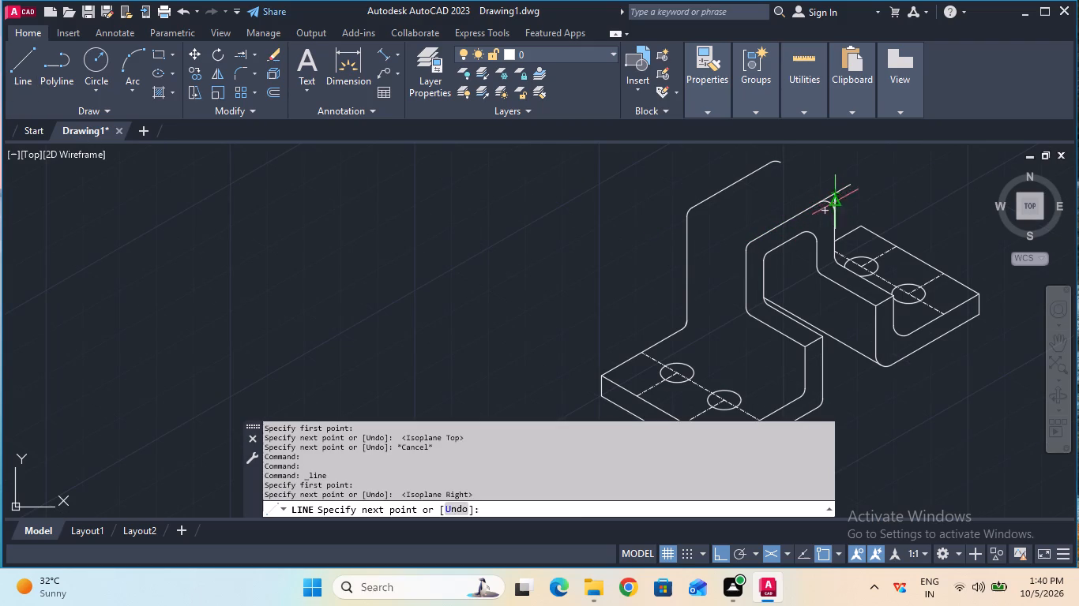
key(Escape)
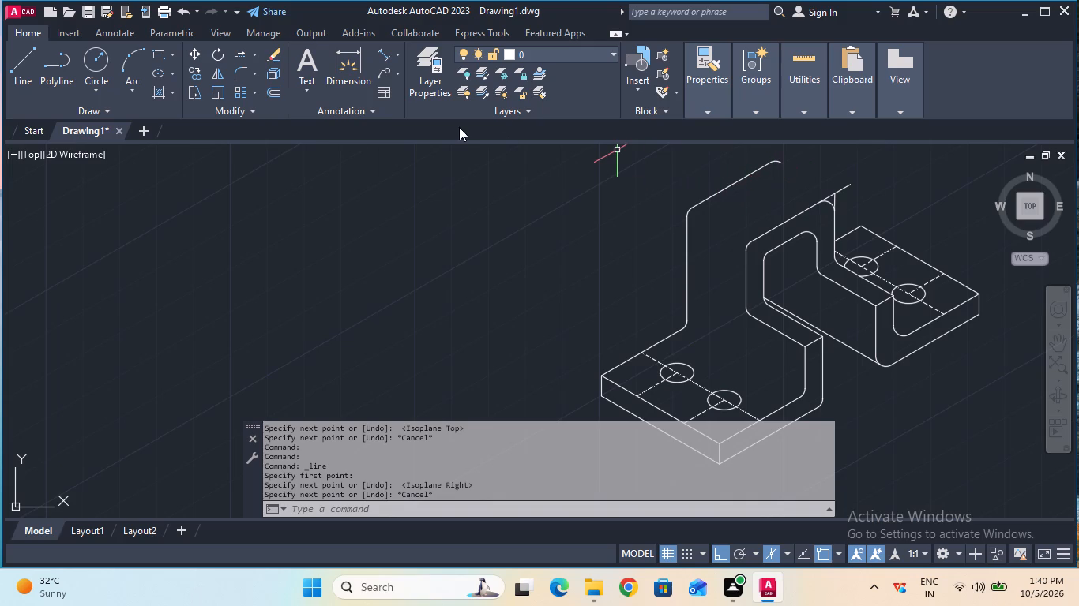
Draw a connecting line from the far end of the rear profile's top edge to the front profile's new sharp corner.
click(19, 56)
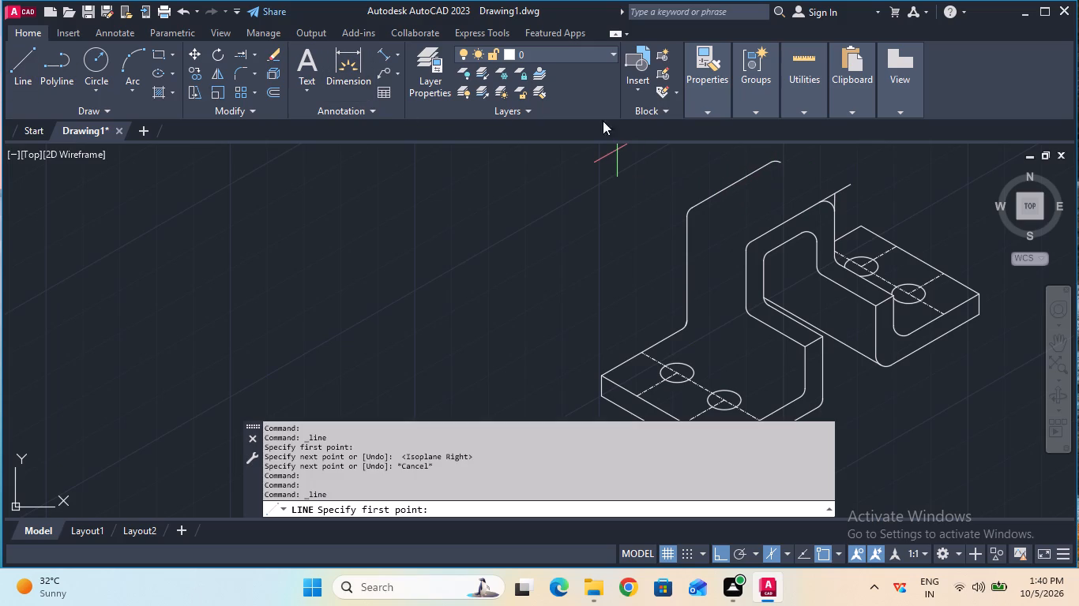
click(777, 157)
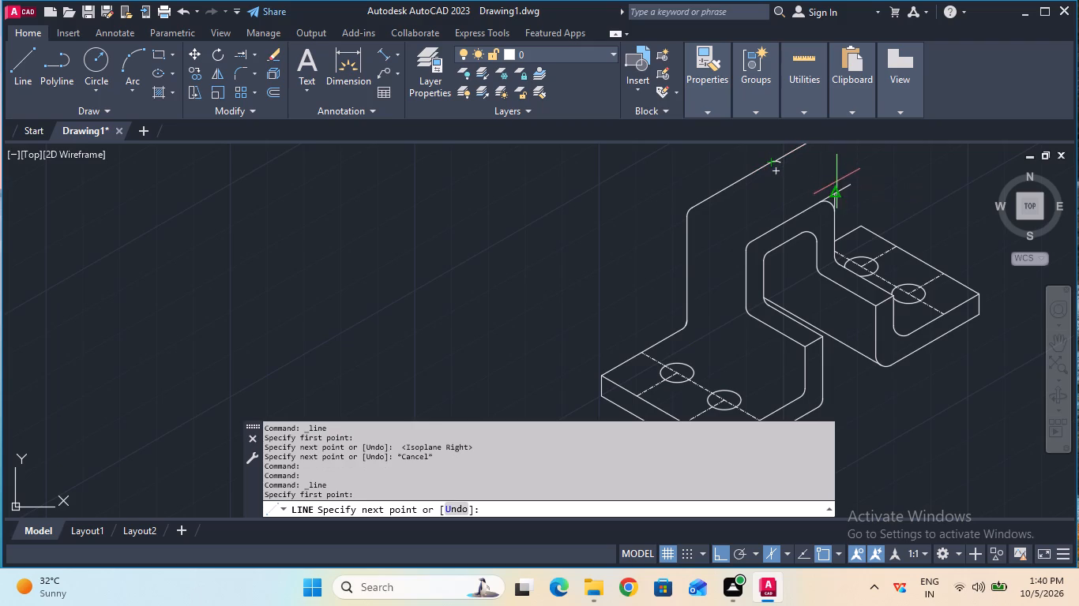
key(F5)
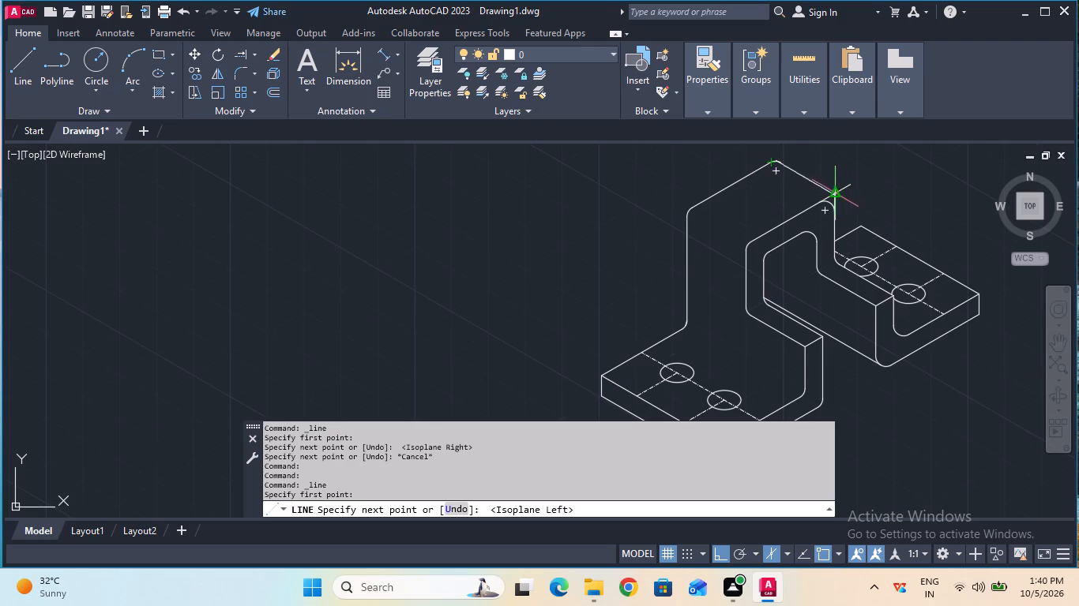
click(832, 189)
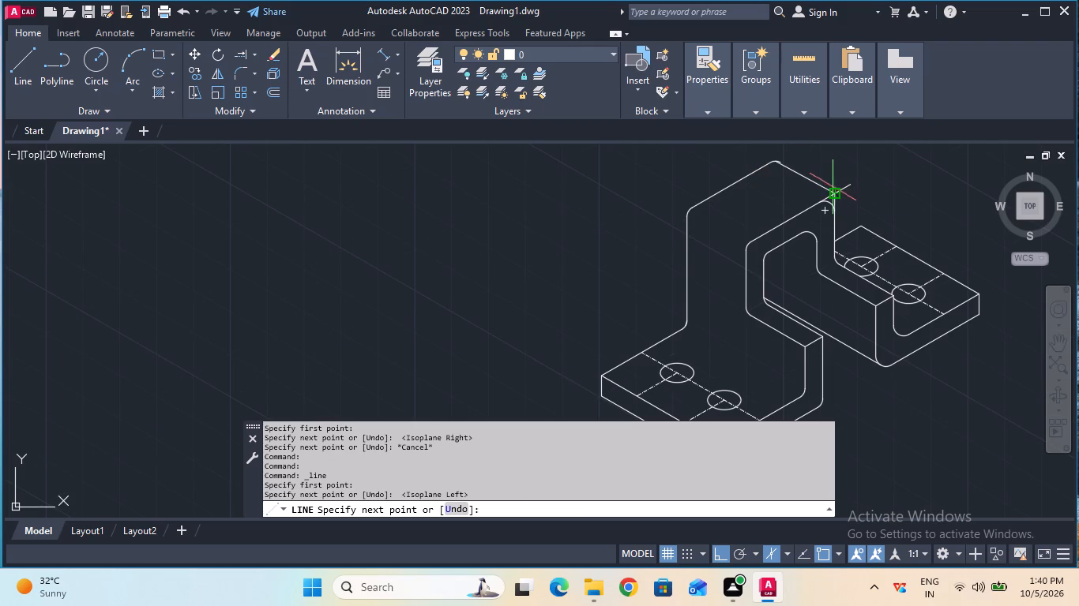
key(Escape)
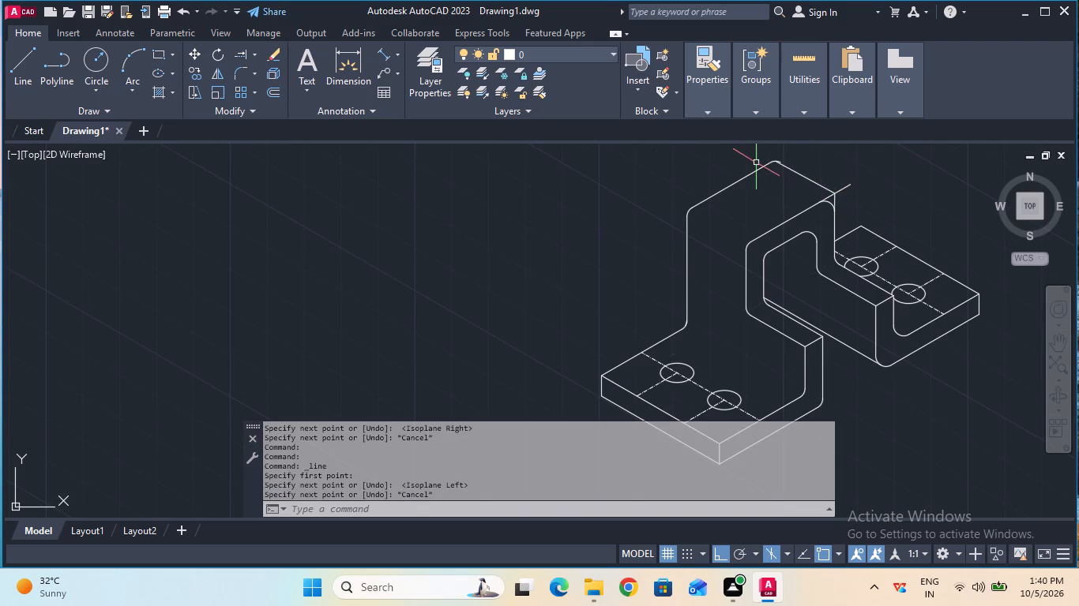
Trim away the rounded outer corner arcs of the front and rear profiles at the ends of the top connecting edge.
click(257, 54)
click(257, 54)
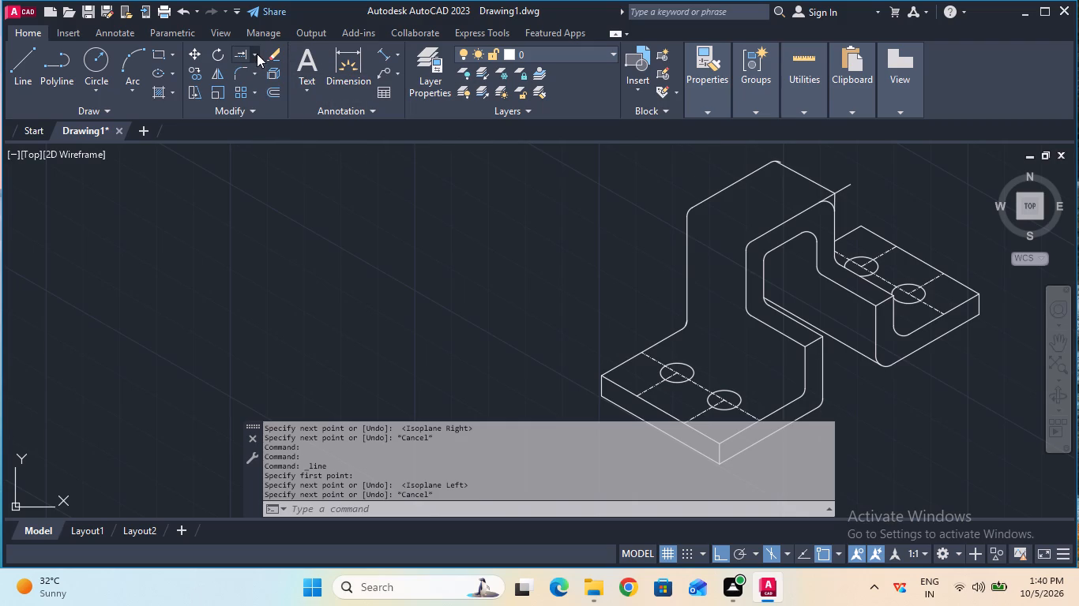
click(257, 54)
click(265, 80)
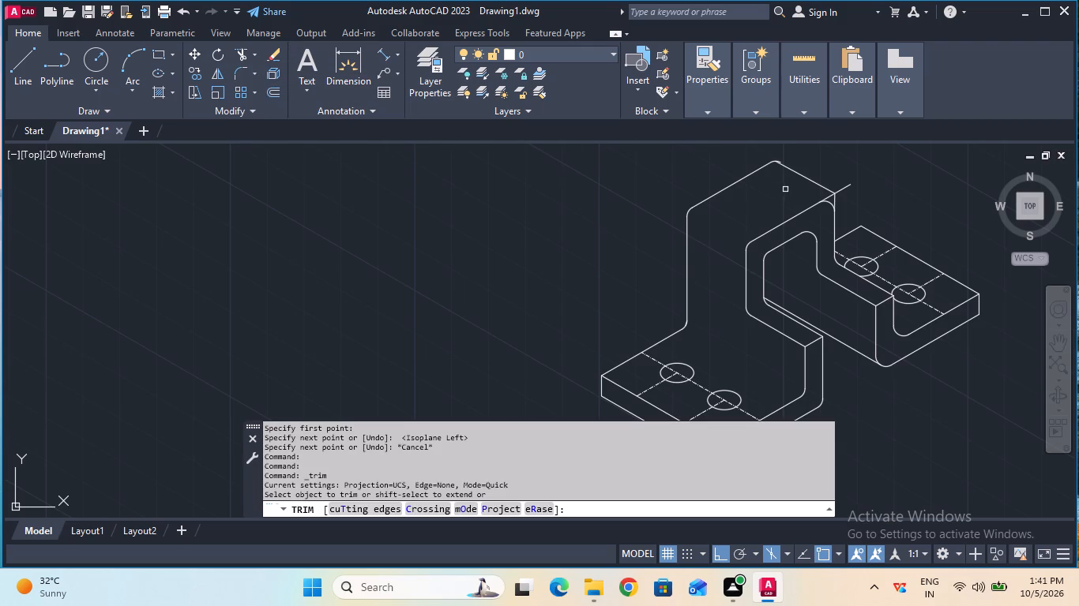
click(826, 202)
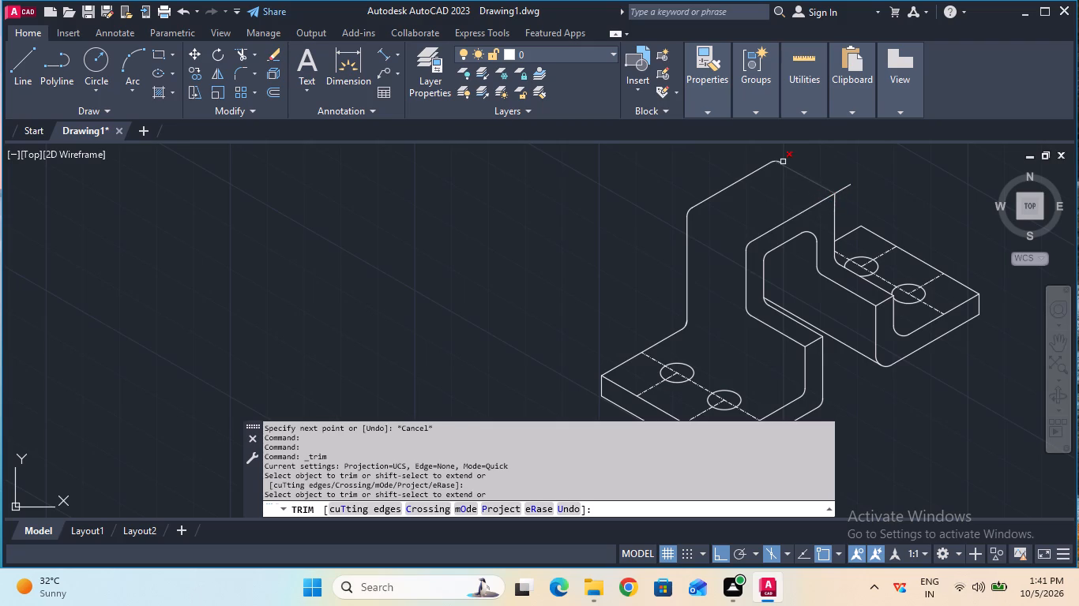
ctrl+scroll(781, 160, up, 2)
double_click(772, 165)
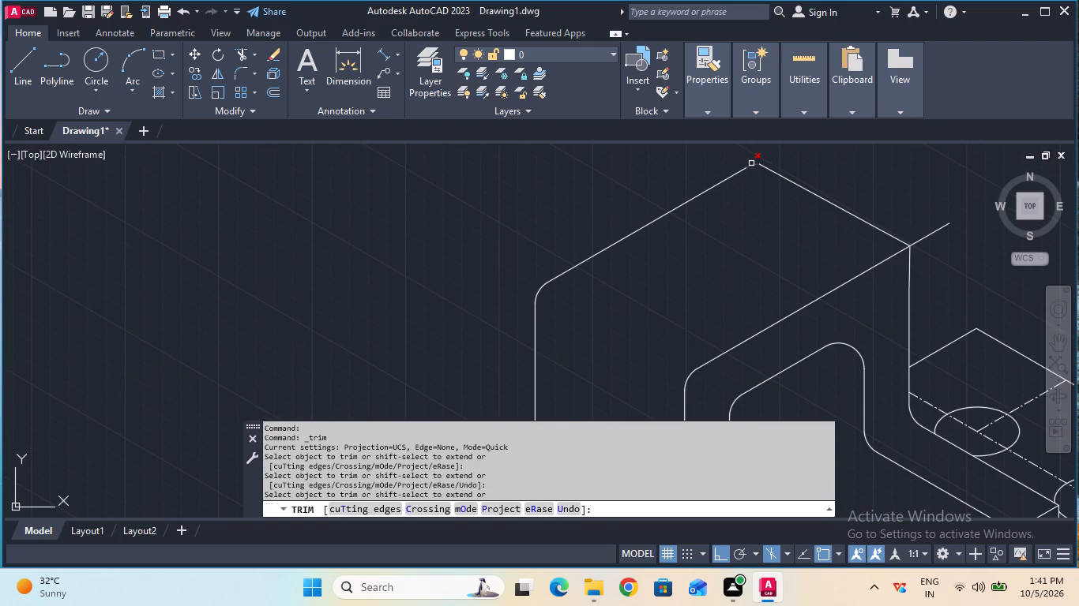
click(751, 163)
key(Escape)
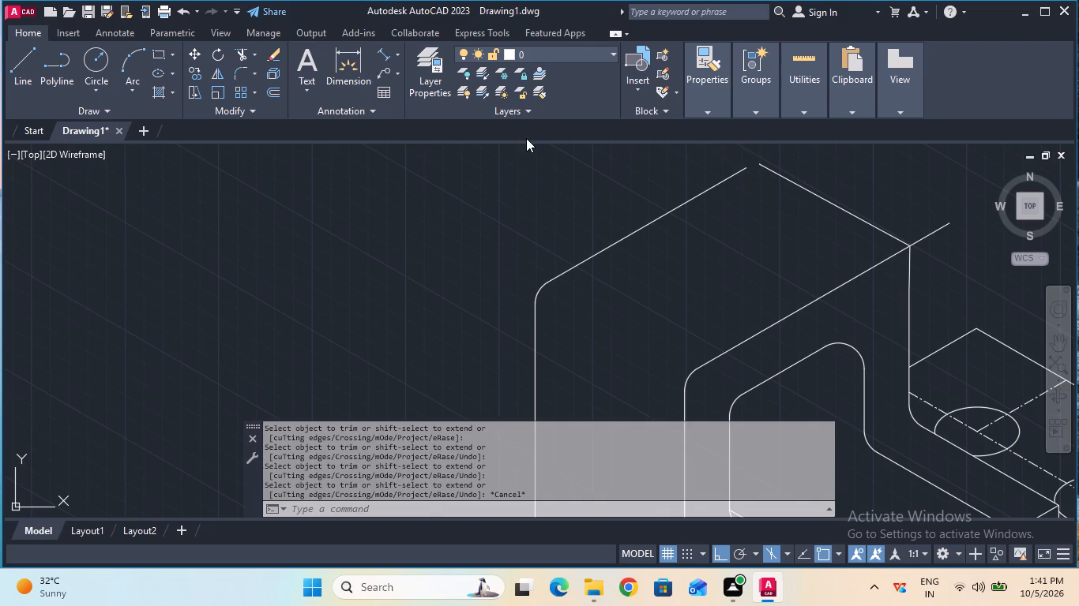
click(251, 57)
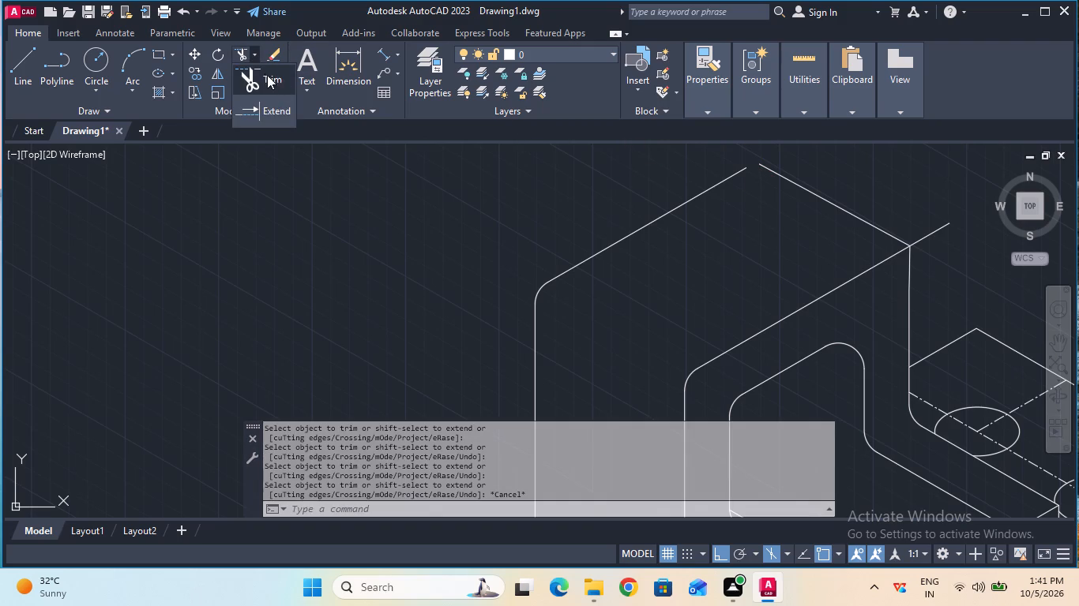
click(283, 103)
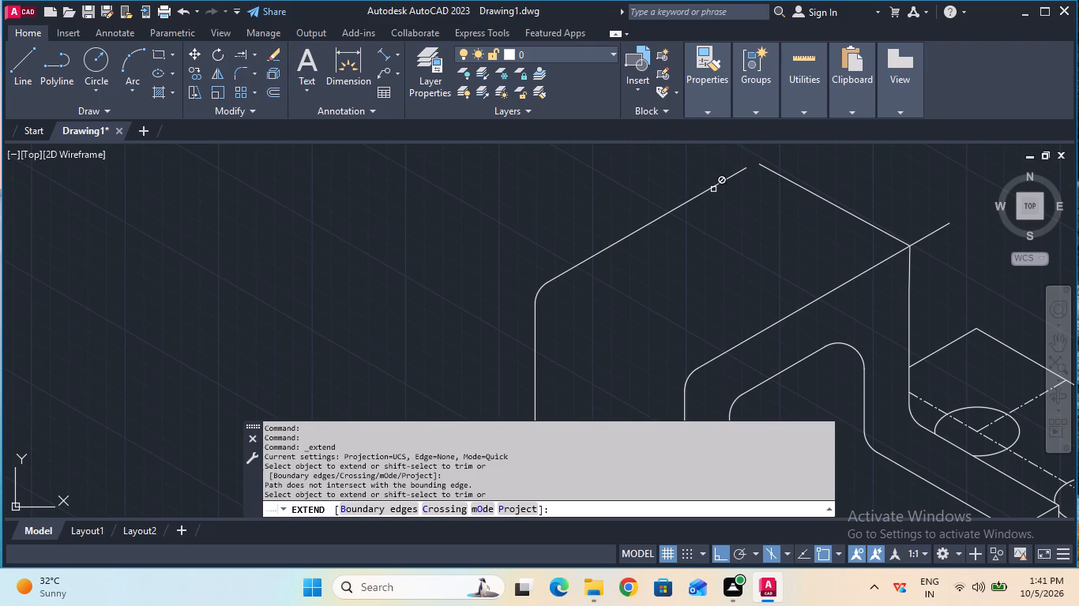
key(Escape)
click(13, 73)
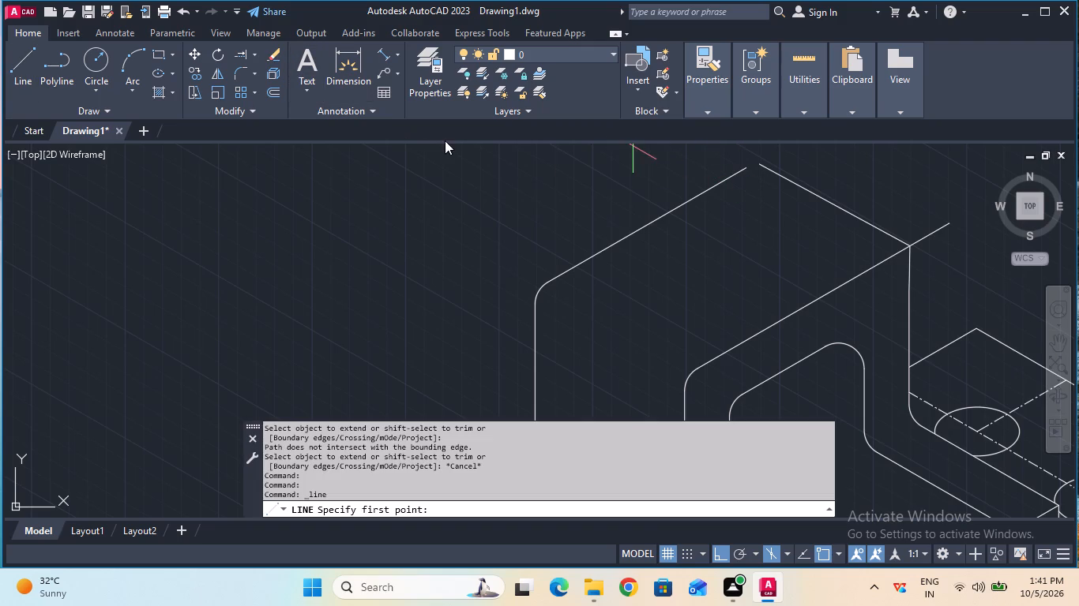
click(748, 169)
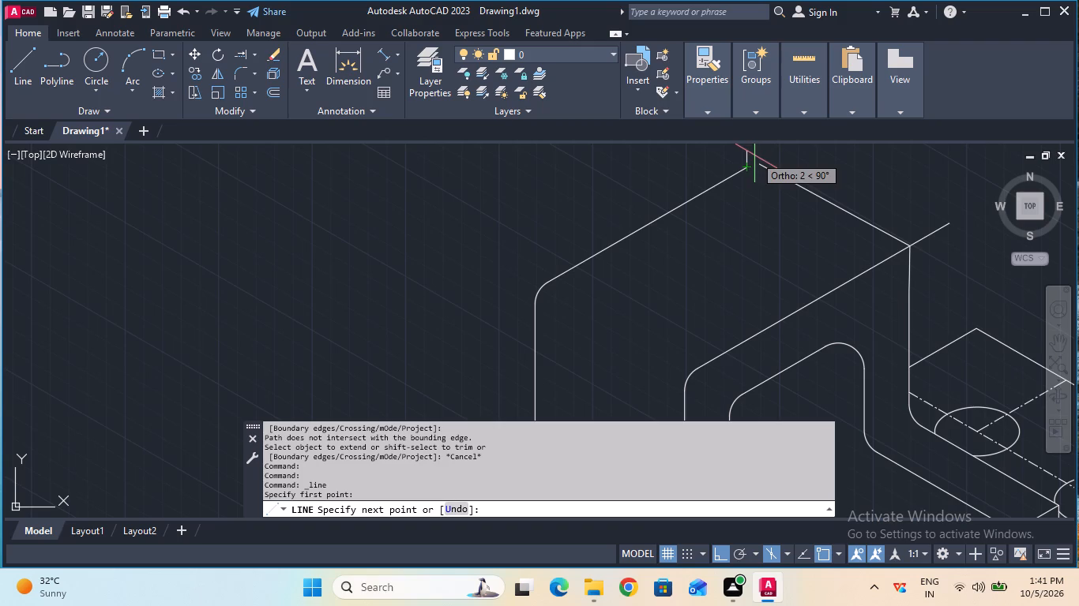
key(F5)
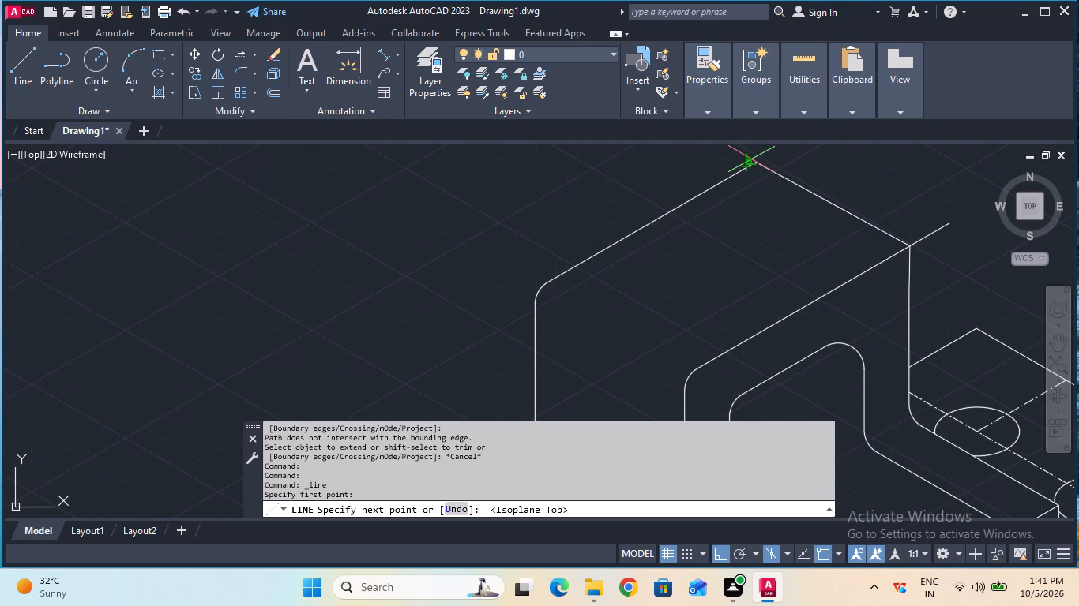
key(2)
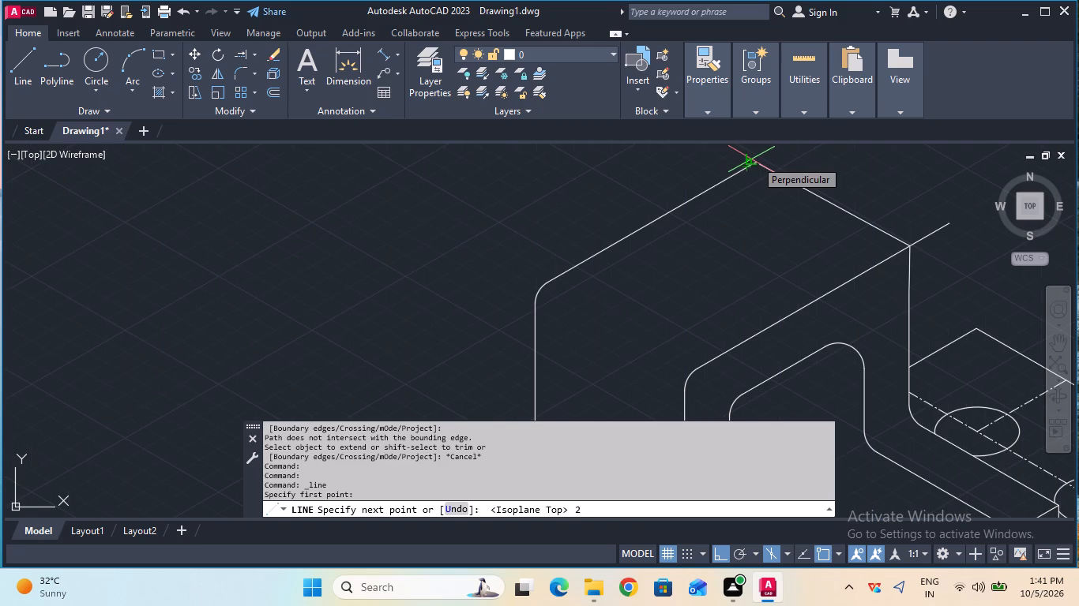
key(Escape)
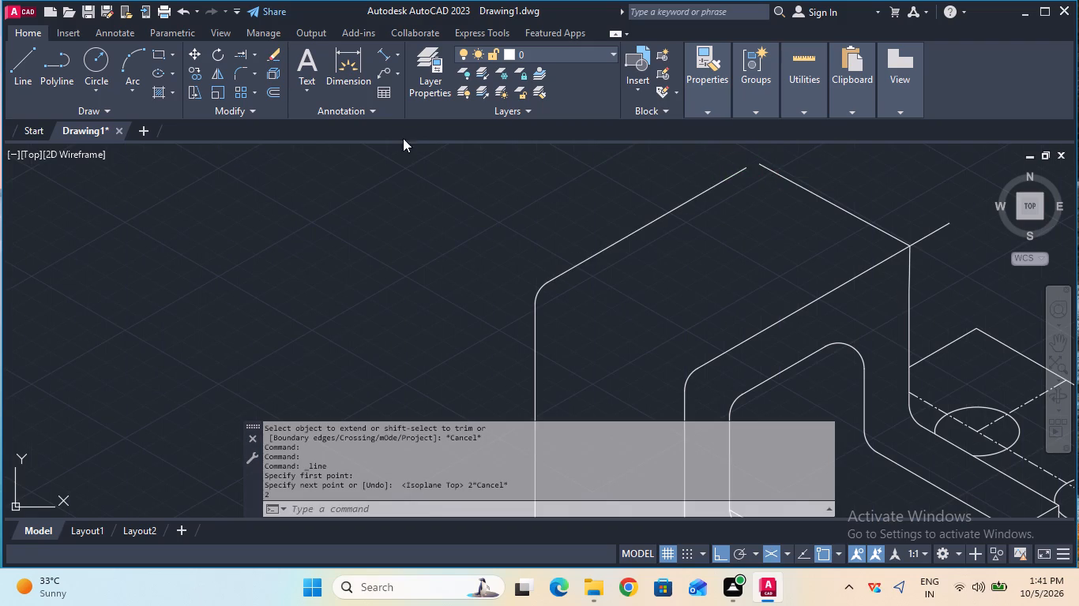
Draw a short line continuing the rear profile's top edge past the far end of the top connecting edge.
click(28, 73)
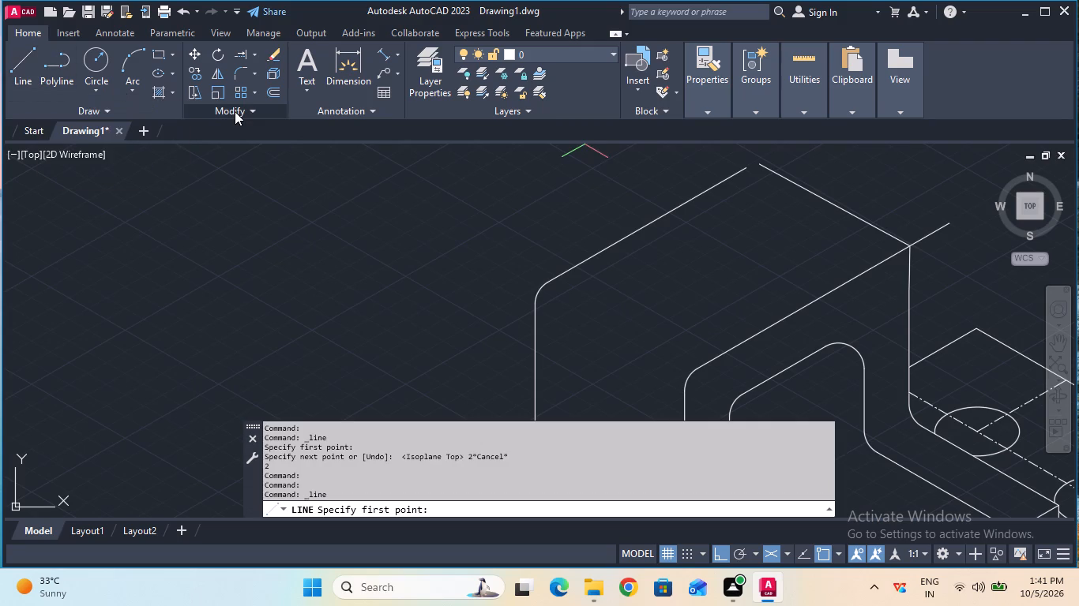
click(747, 166)
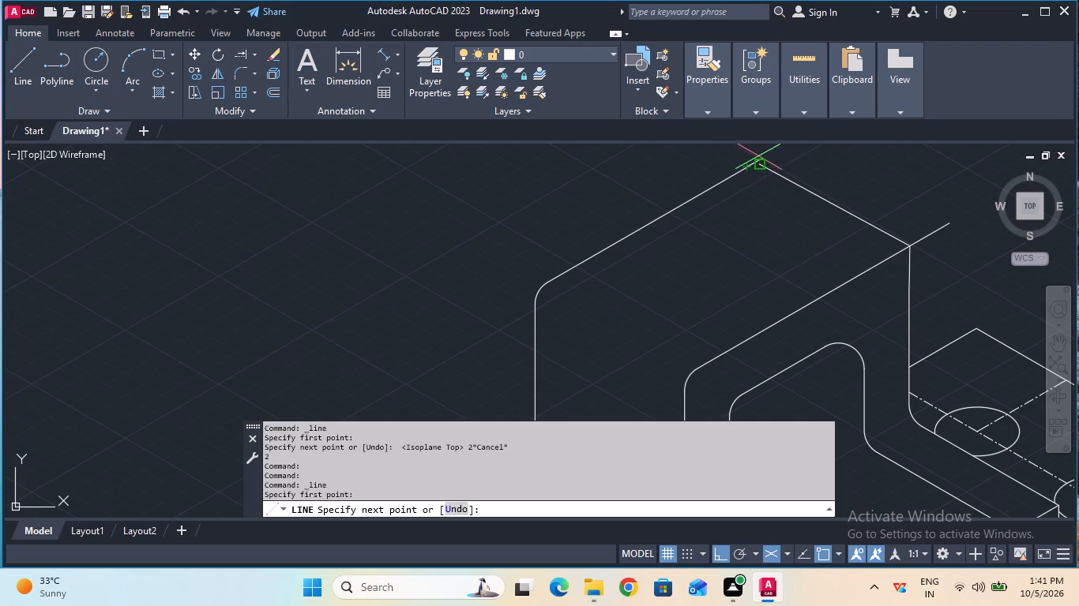
click(761, 155)
key(Escape)
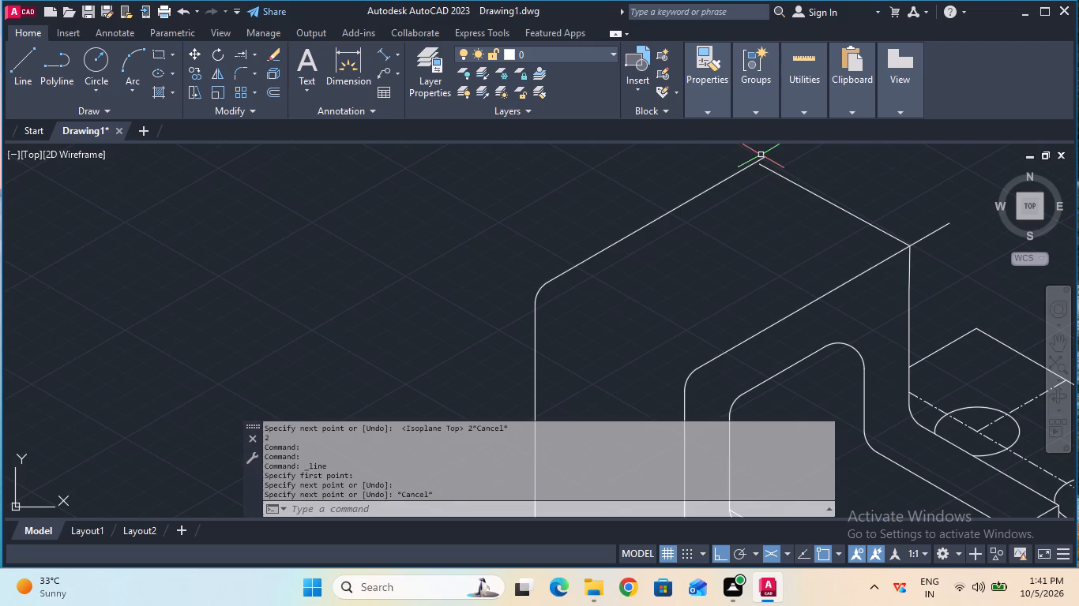
Extend the top connecting edge to meet the lengthened rear top edge.
click(246, 59)
click(769, 172)
key(Escape)
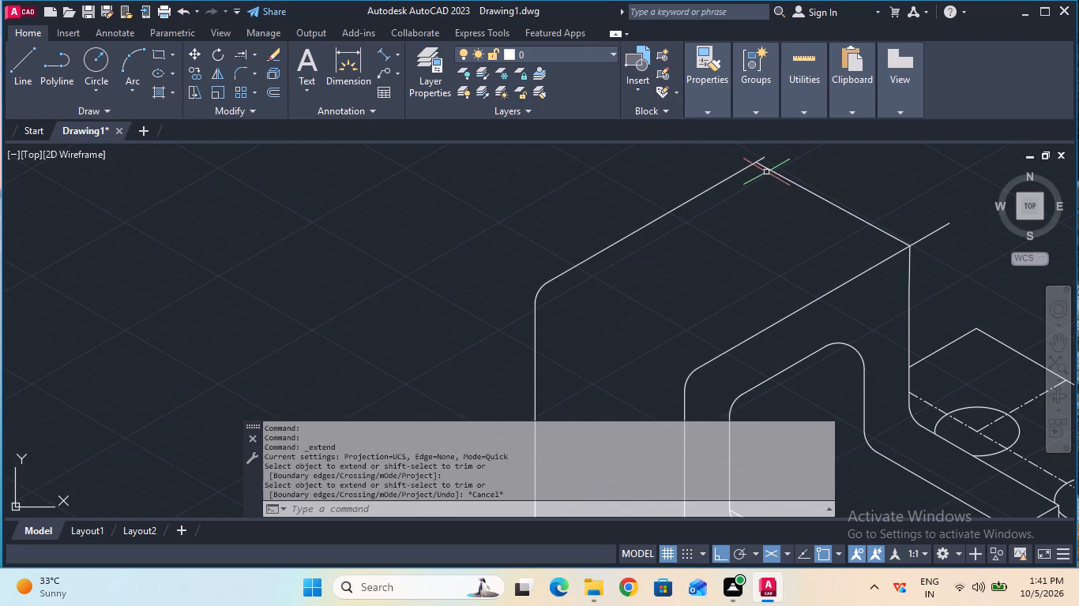
Trim the line stubs overshooting the rear and front corners at the ends of the top connecting edge.
click(256, 57)
click(256, 57)
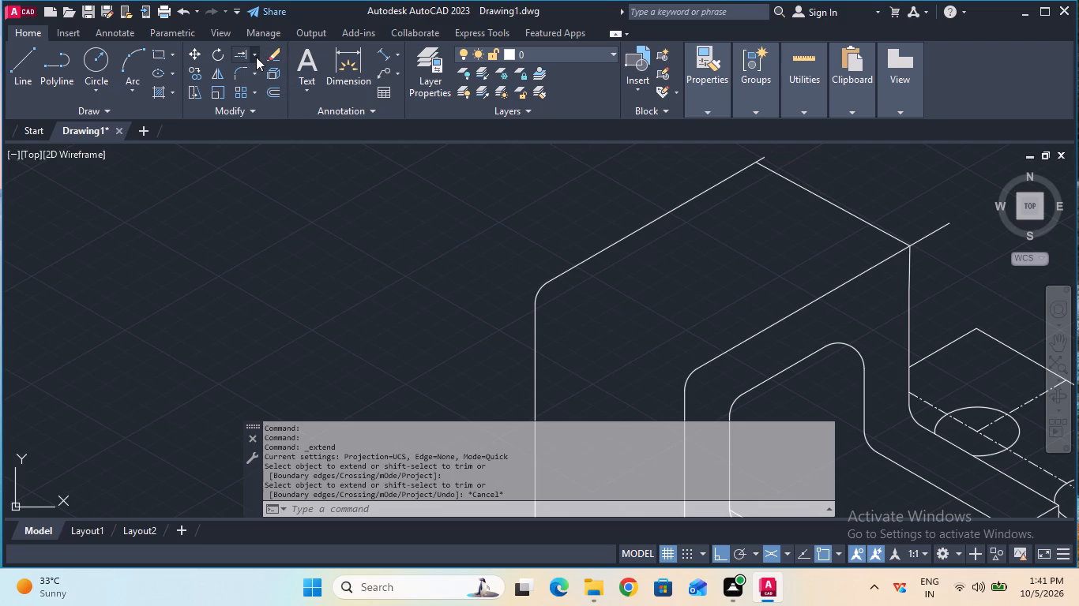
click(256, 58)
click(261, 78)
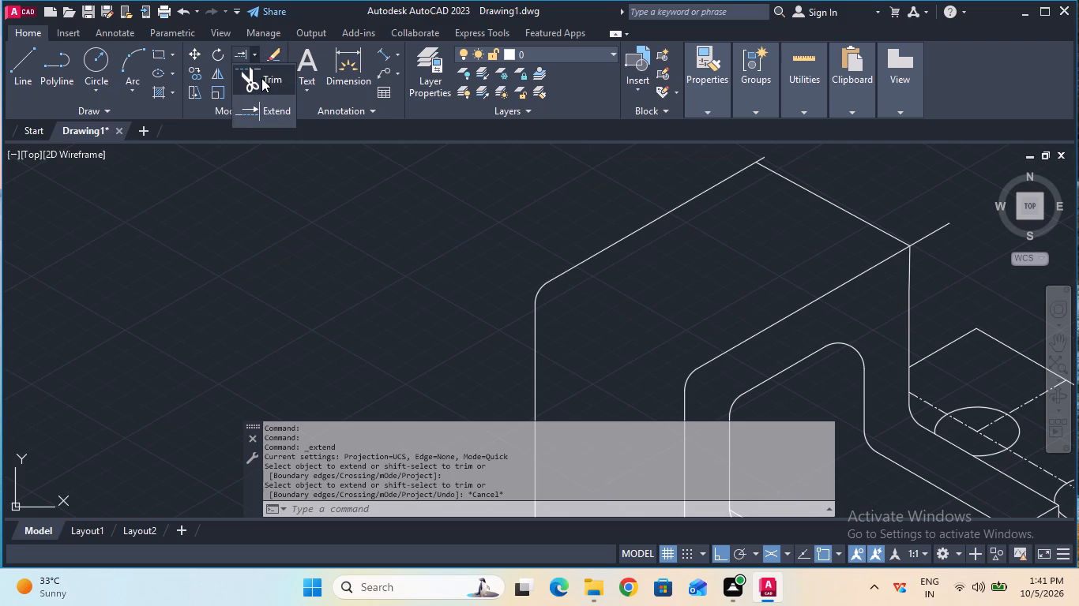
click(763, 157)
click(940, 229)
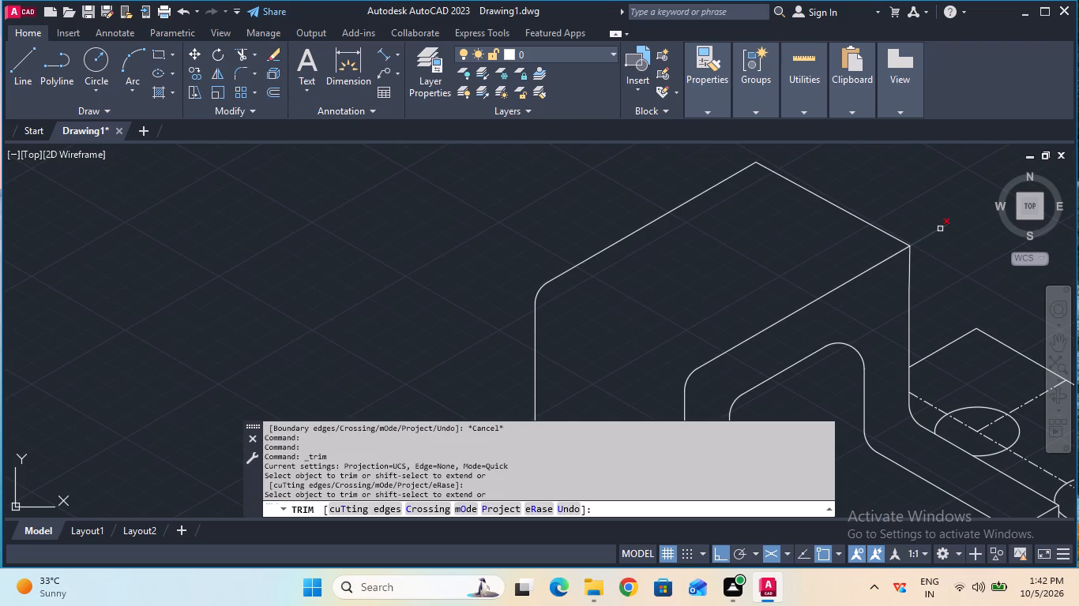
key(Escape)
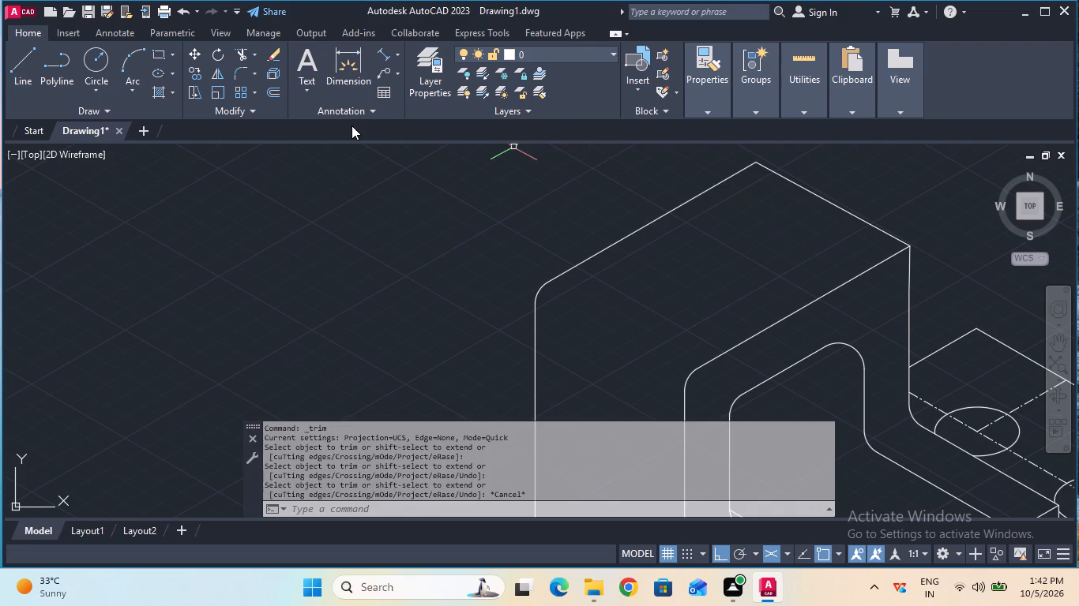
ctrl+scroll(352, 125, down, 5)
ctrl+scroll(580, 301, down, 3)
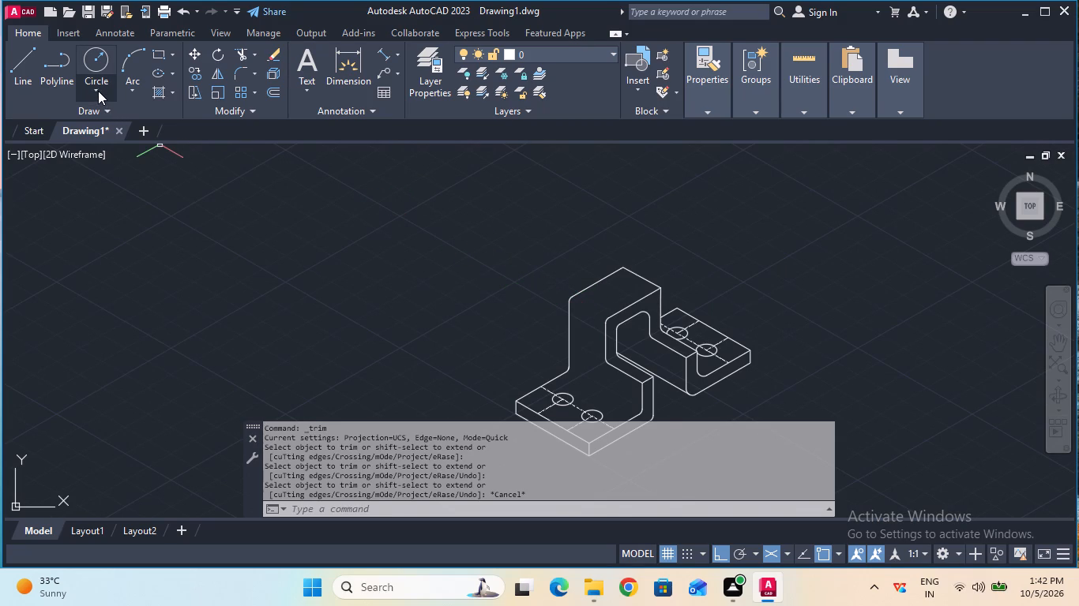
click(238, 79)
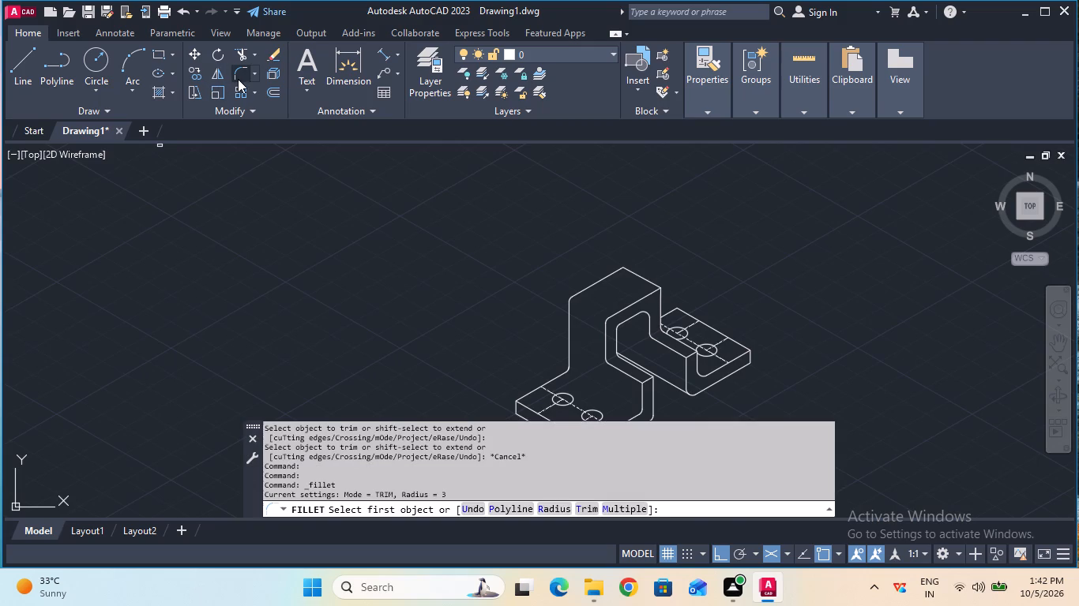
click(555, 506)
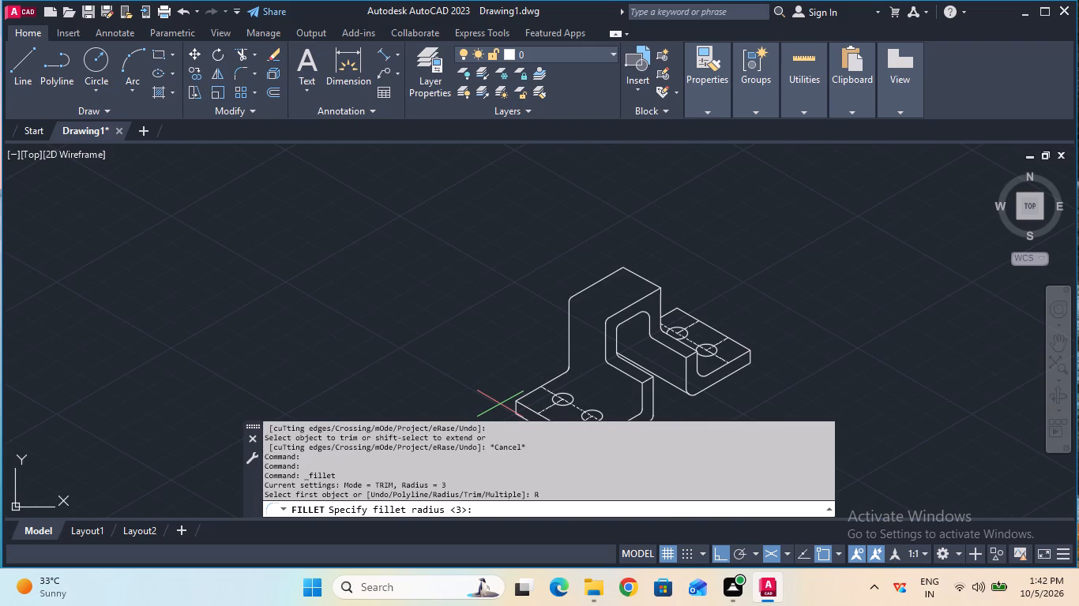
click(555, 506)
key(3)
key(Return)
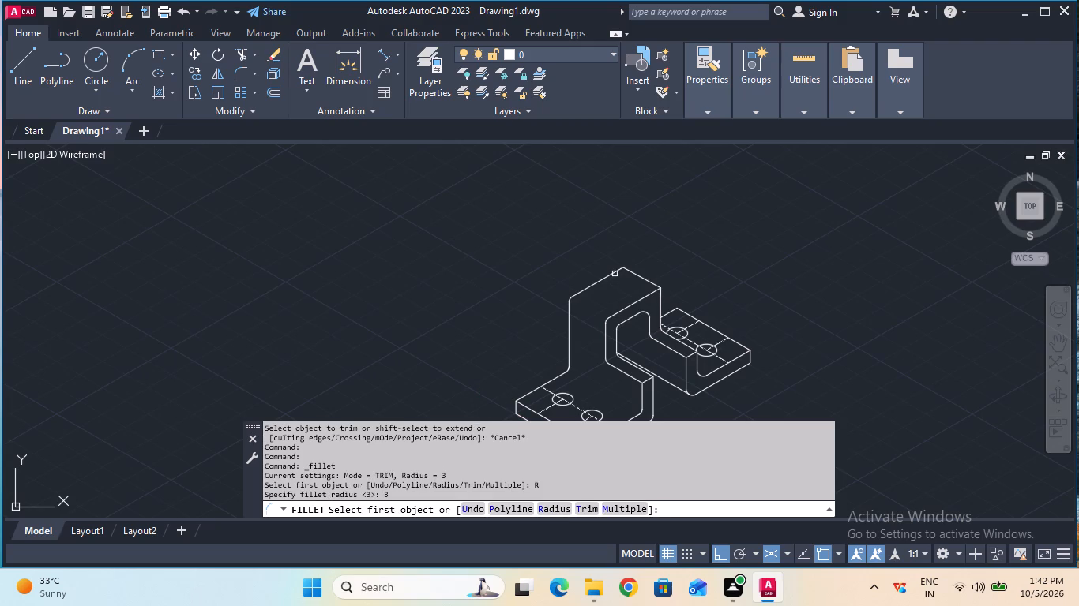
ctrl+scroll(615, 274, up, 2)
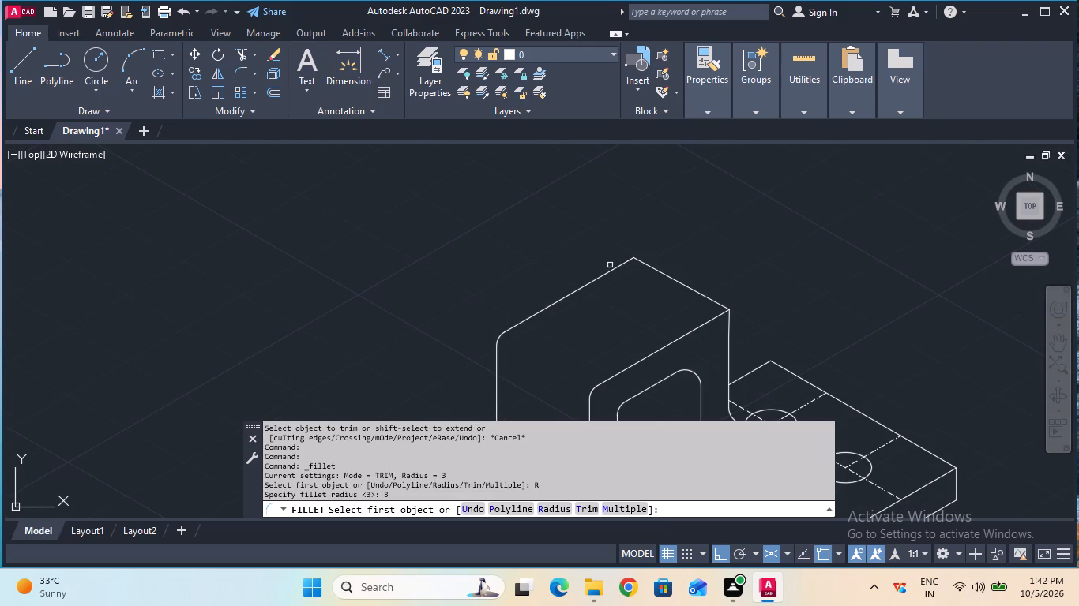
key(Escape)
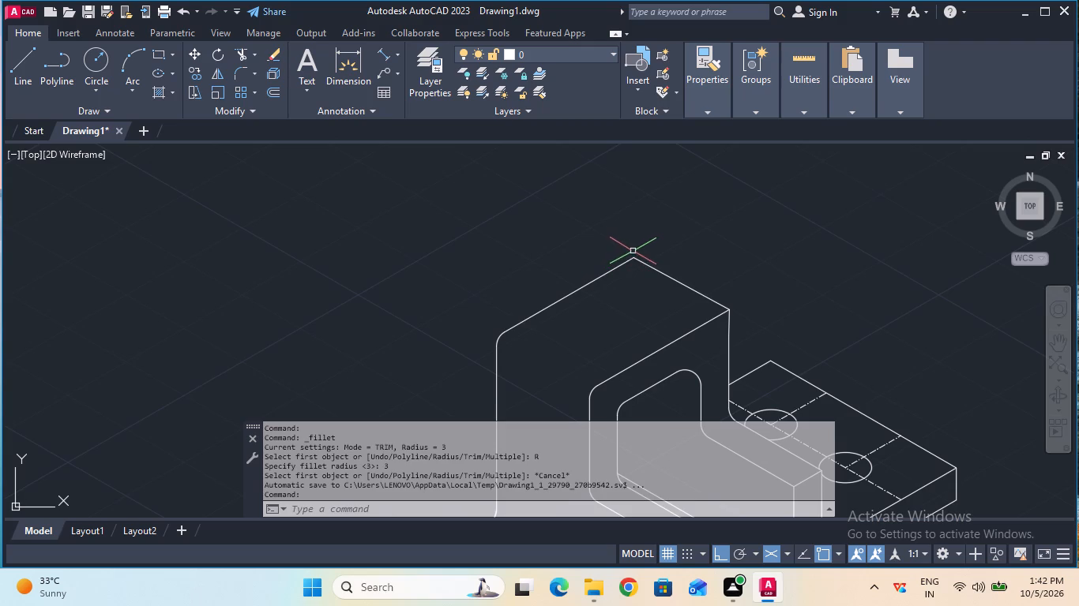
Draw a 9 mm vertical line downward from the rear sharp corner of the bracket's top face.
click(28, 86)
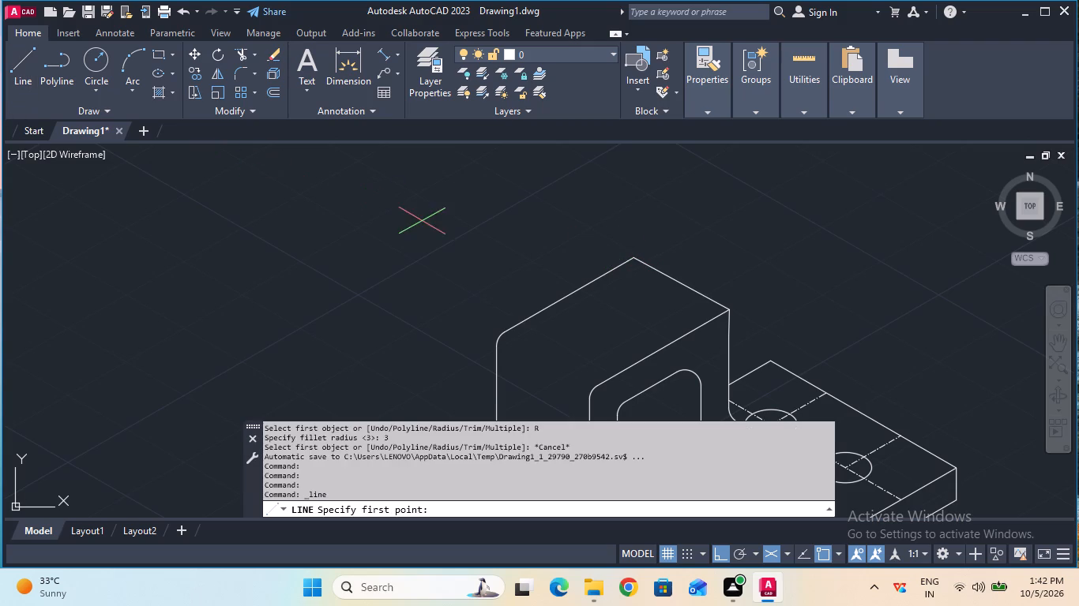
click(630, 256)
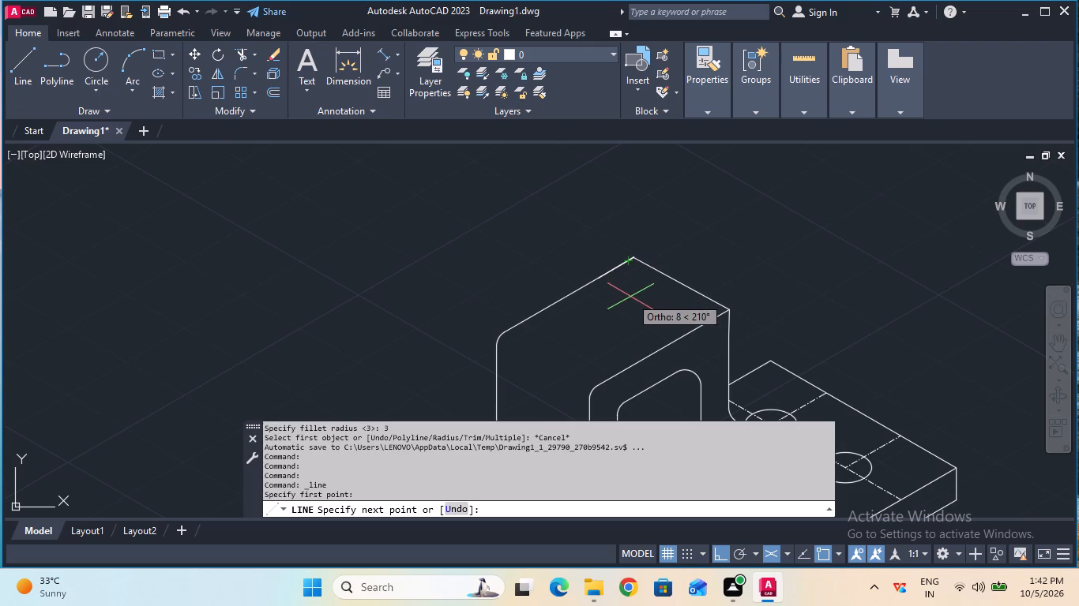
key(F5)
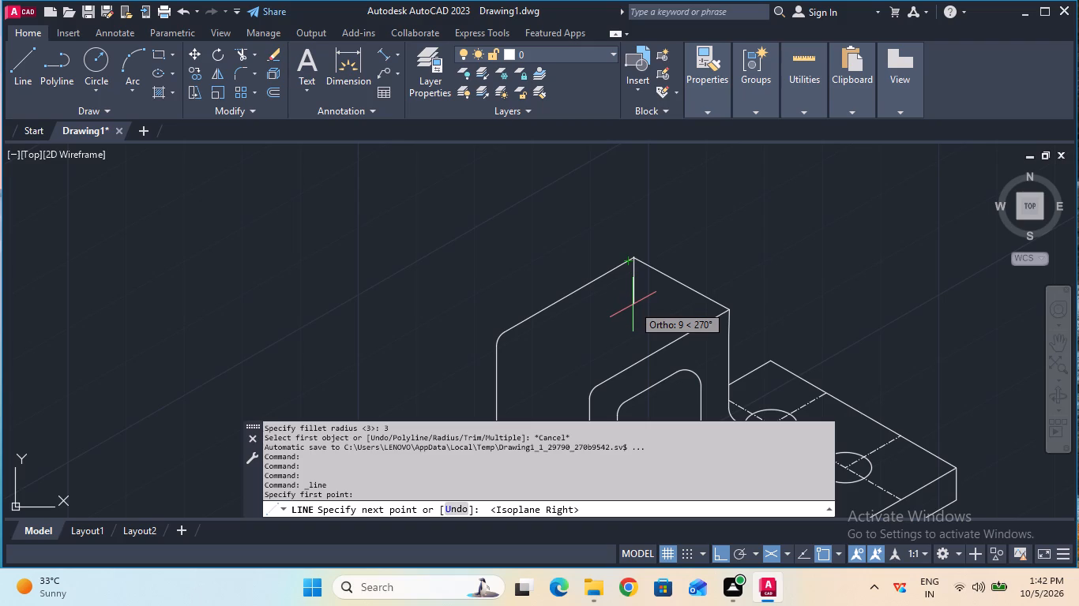
key(9)
key(Return)
key(Escape)
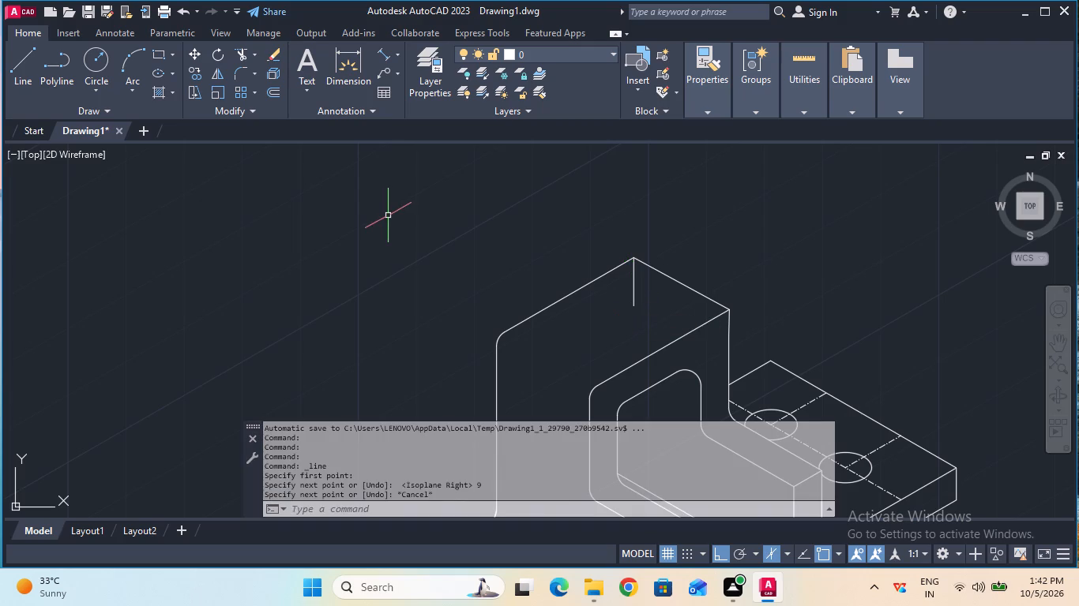
Join the rear top edge, the 9 mm vertical line, the top connecting edge and the short front edge segment.
click(239, 66)
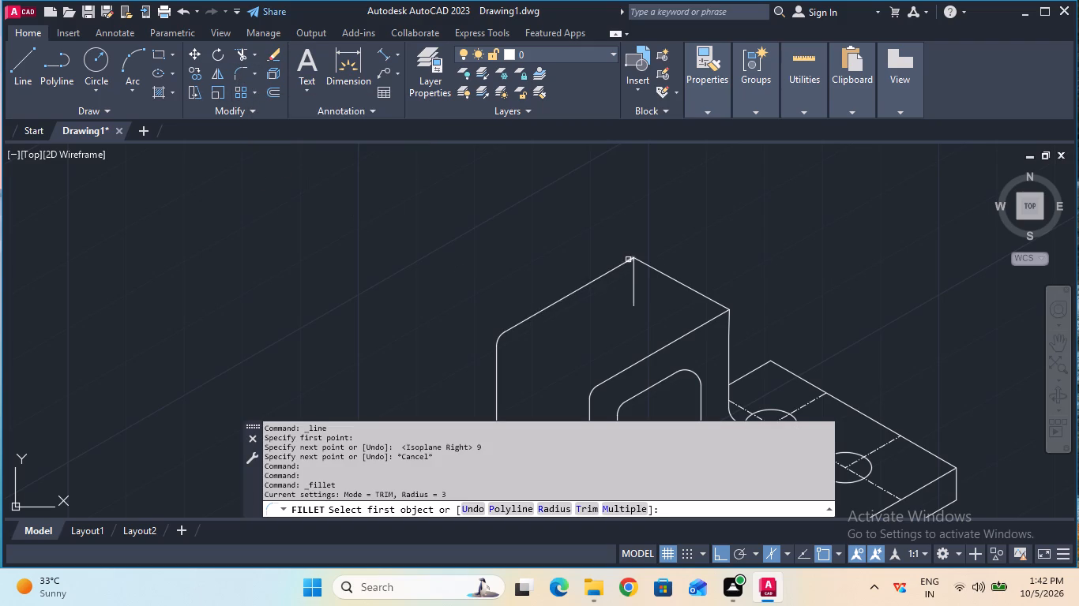
key(Escape)
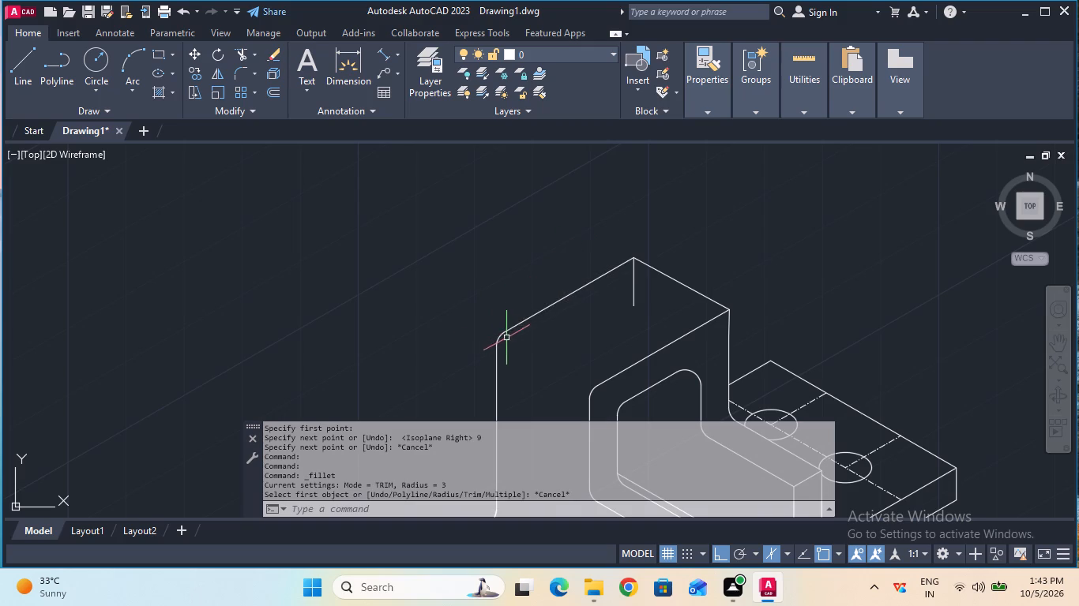
click(453, 308)
click(539, 327)
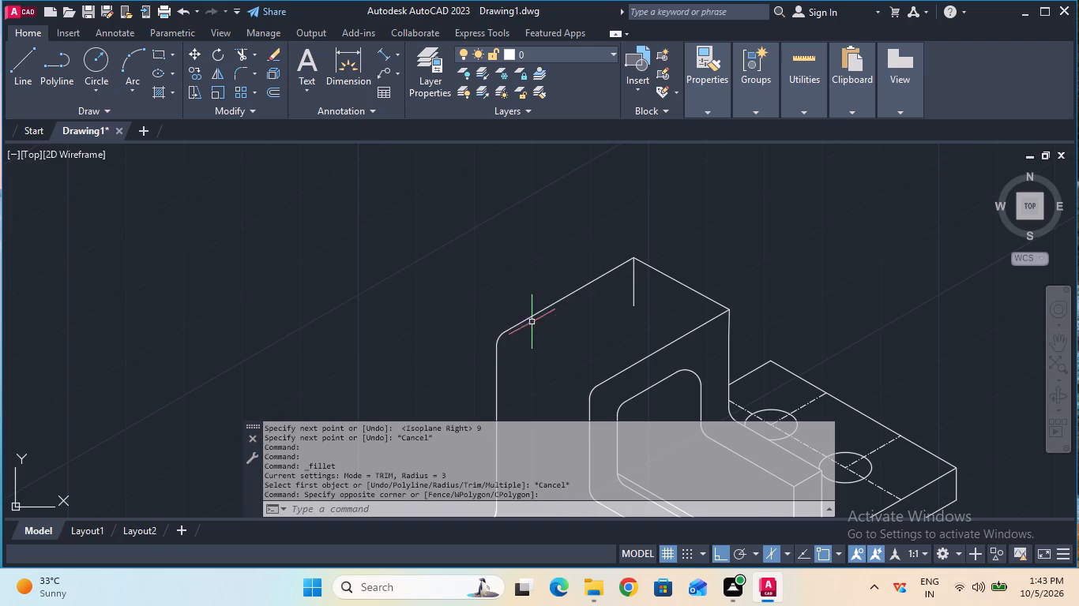
click(449, 337)
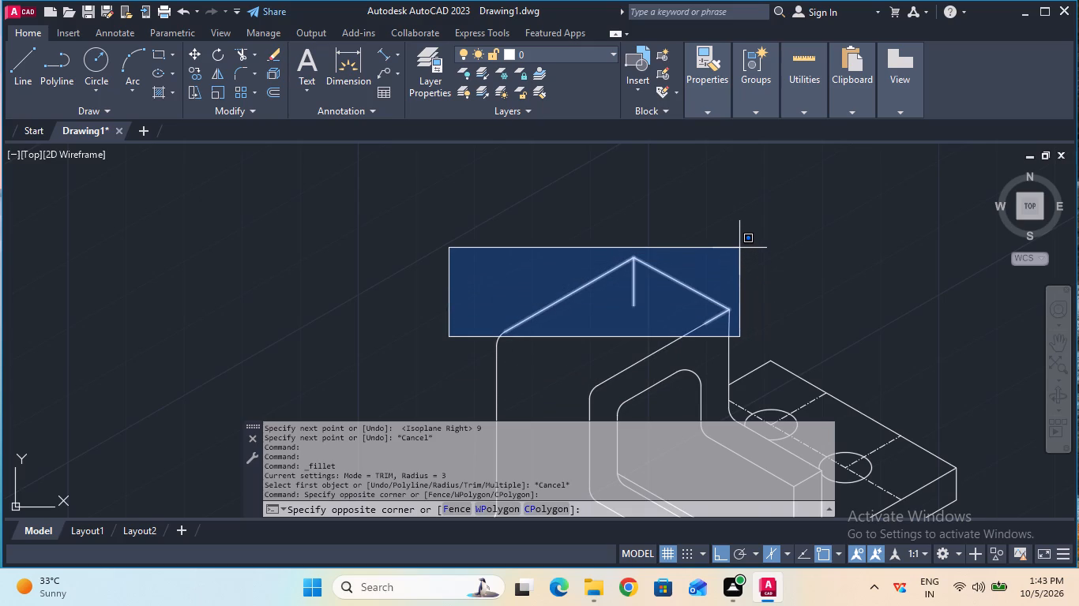
click(739, 248)
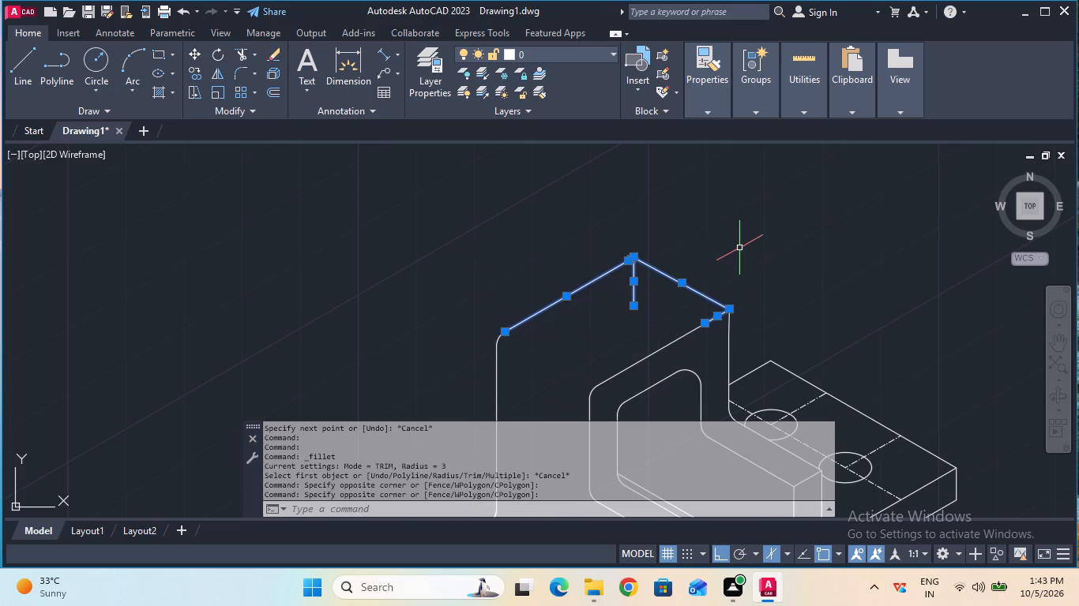
text(joi)
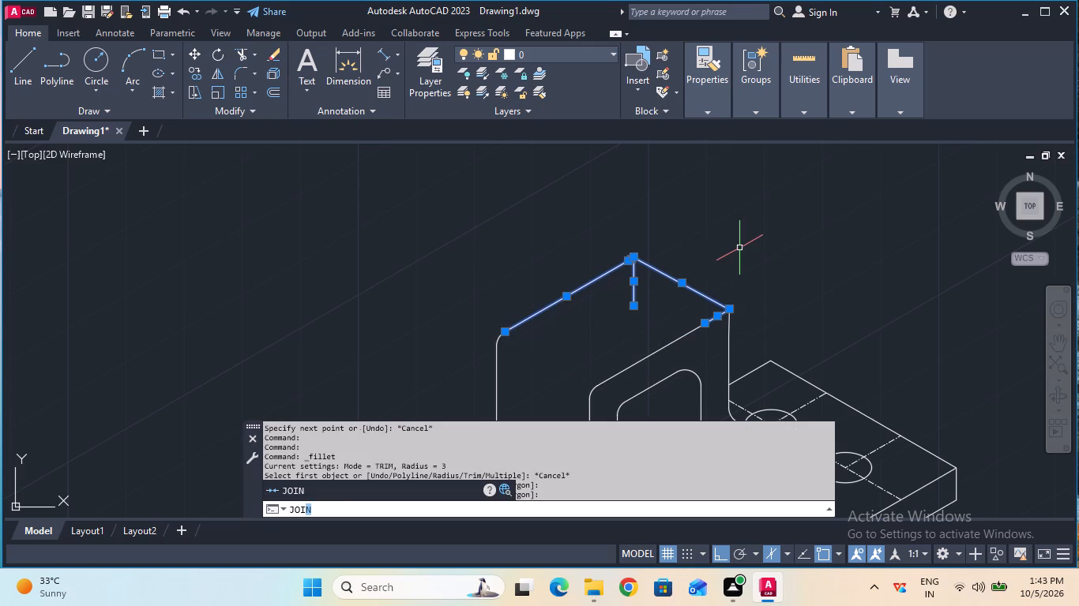
click(342, 489)
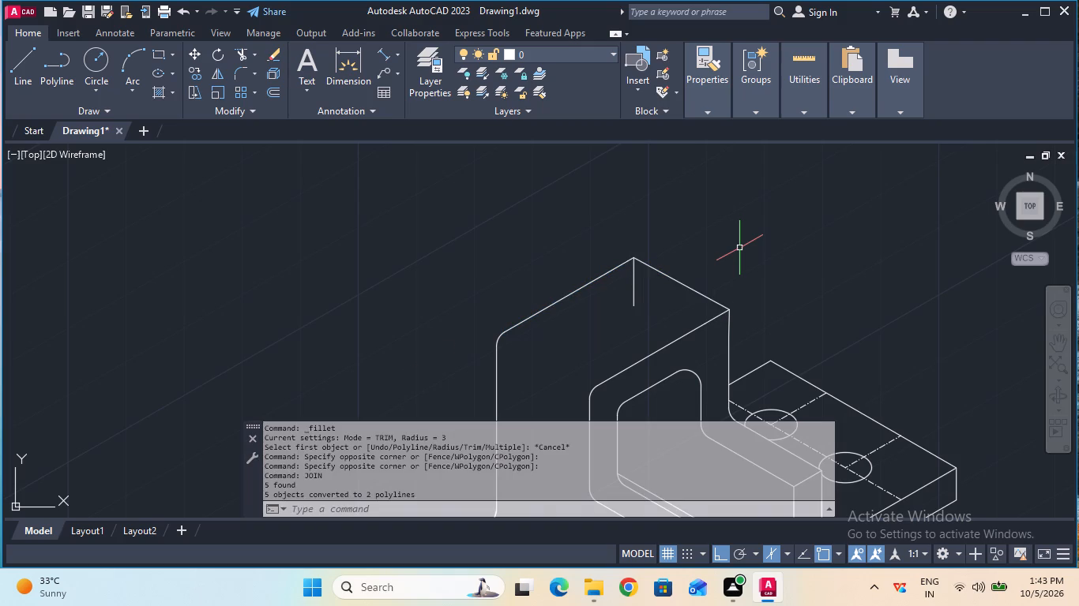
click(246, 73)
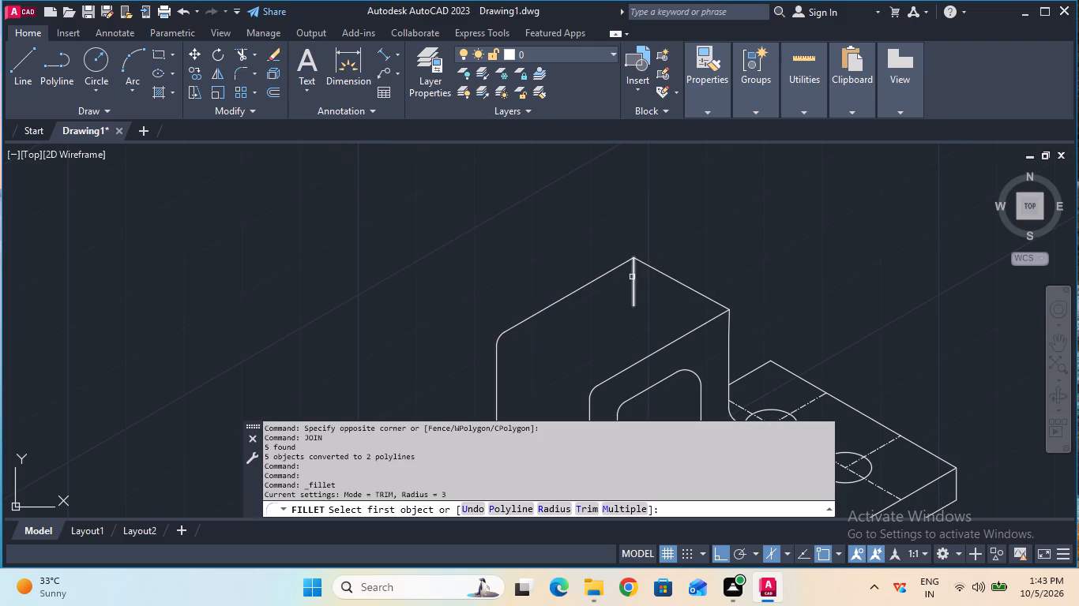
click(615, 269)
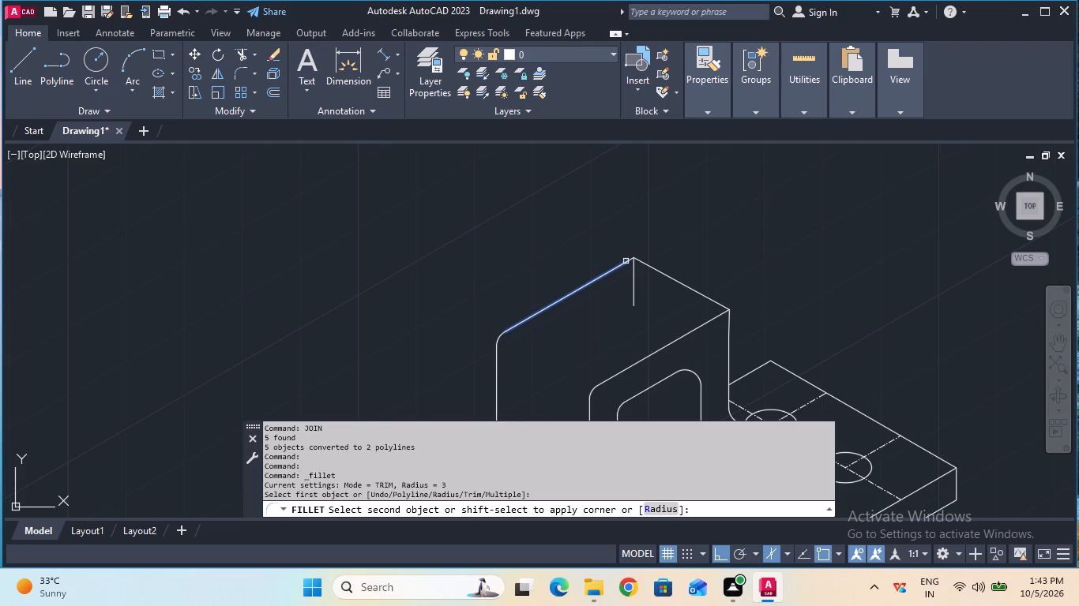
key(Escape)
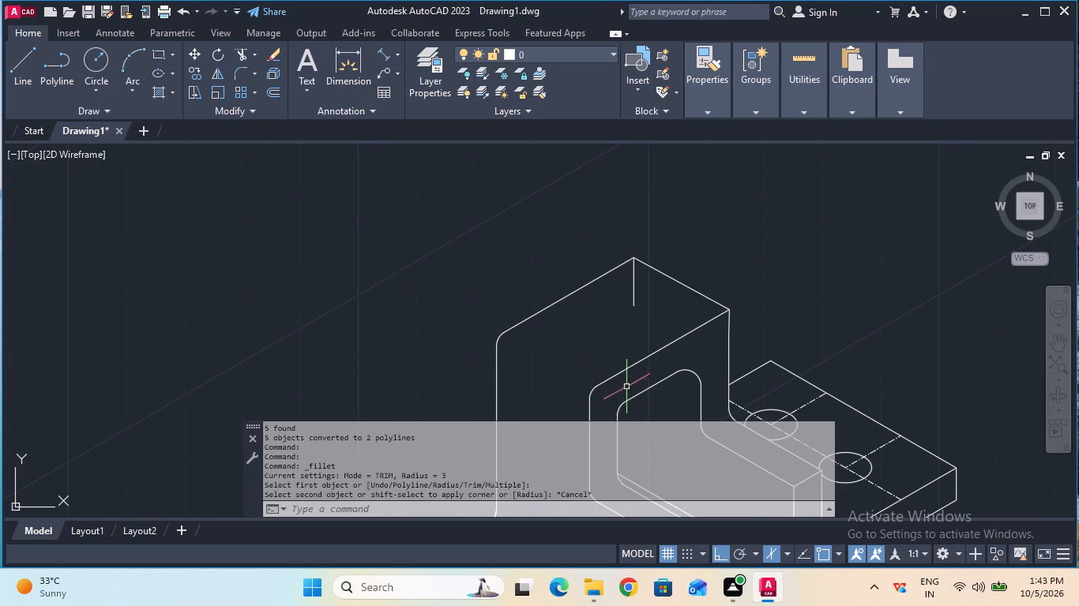
Join the bracket's top-face edges, including the front profile's top edge, with the adjoining short segments around the top corners.
click(611, 397)
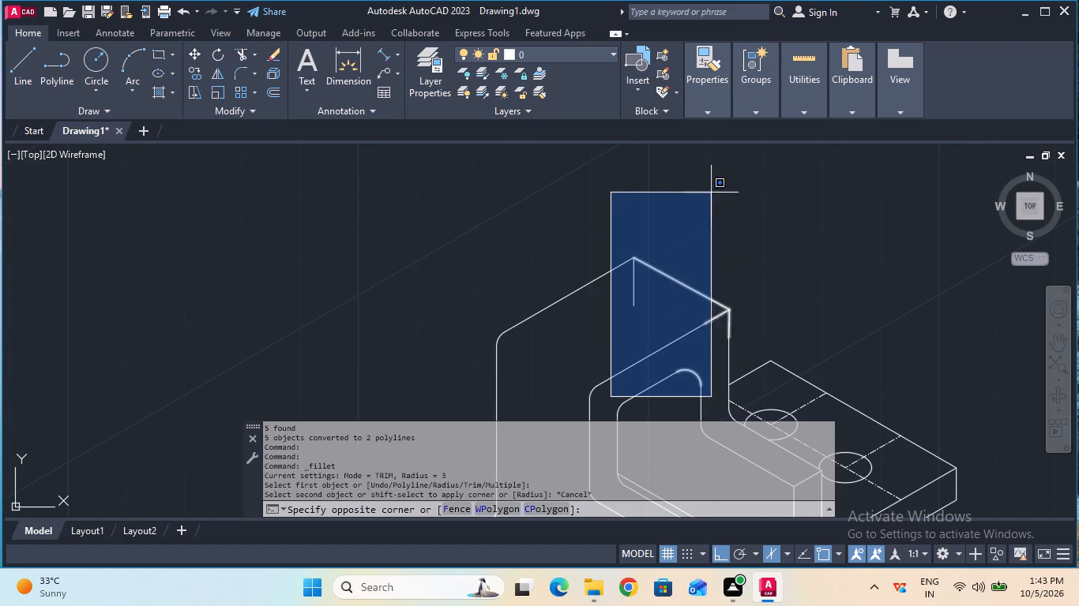
click(463, 204)
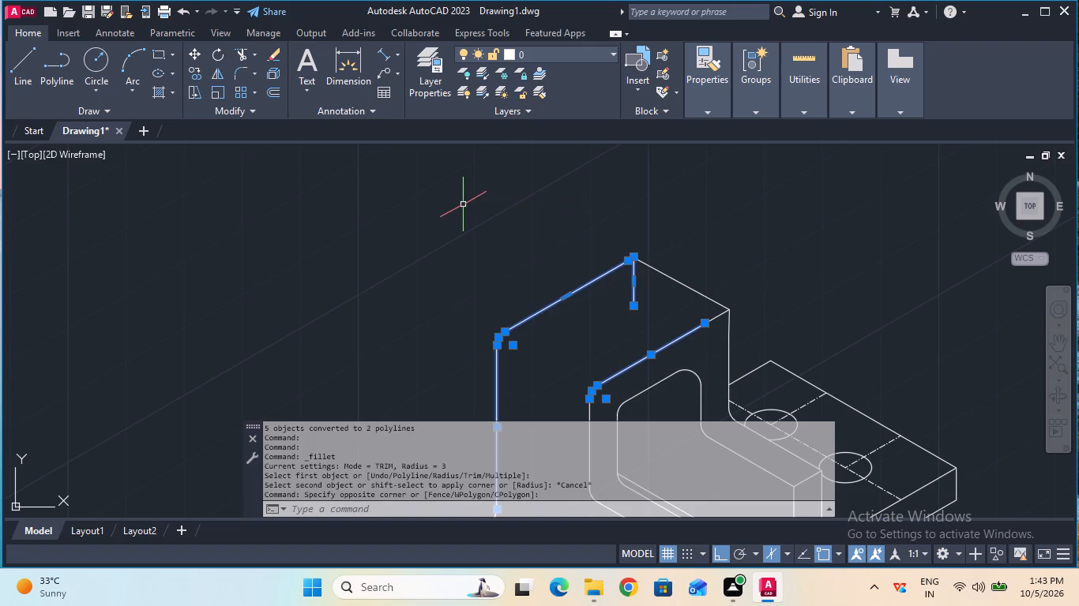
click(362, 221)
click(361, 221)
click(361, 221)
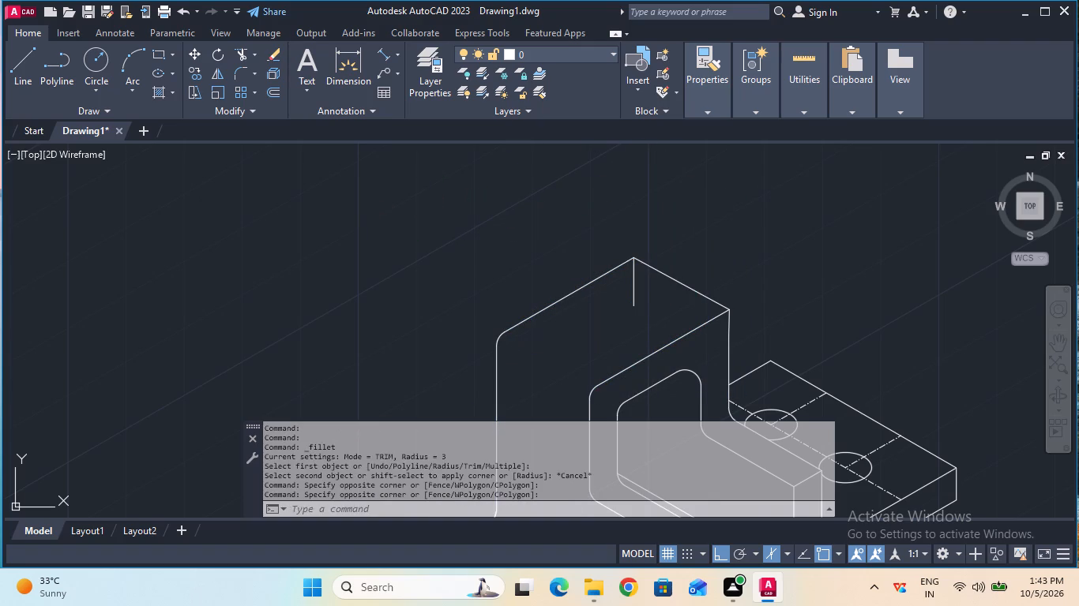
click(784, 387)
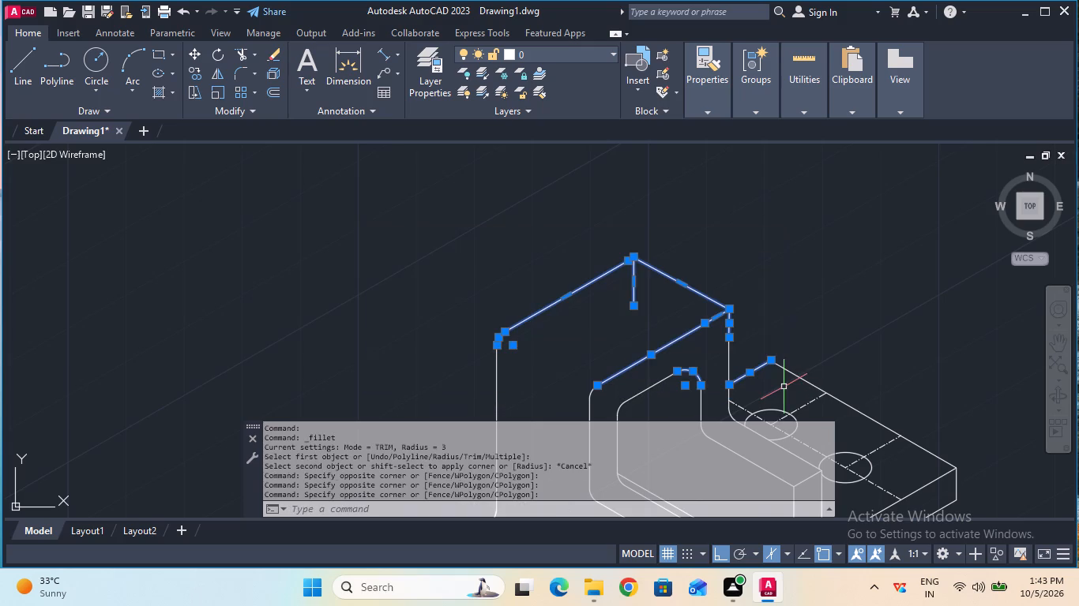
text(joi)
click(450, 484)
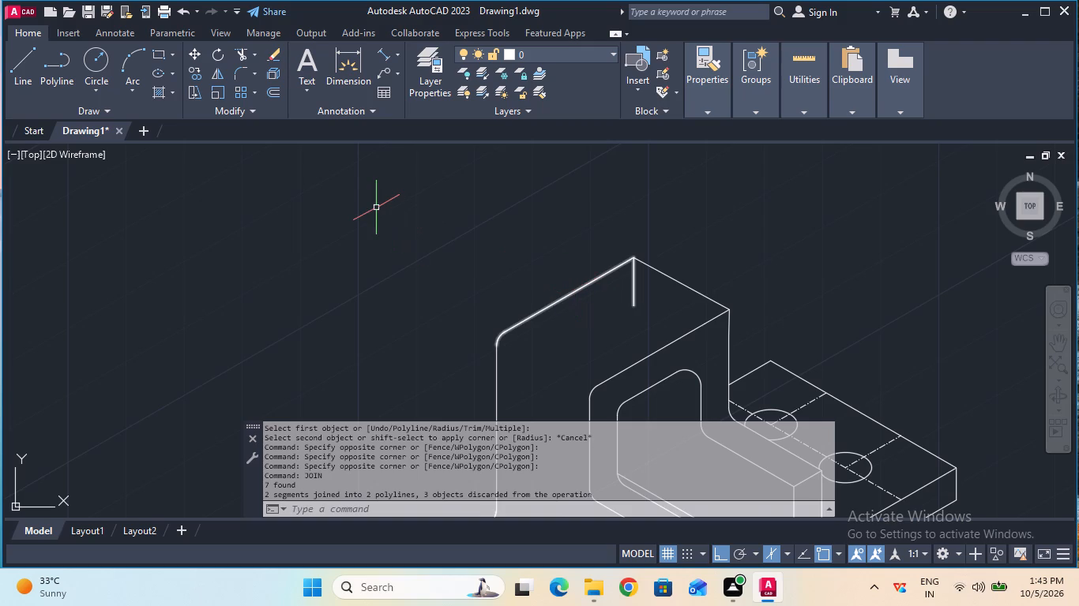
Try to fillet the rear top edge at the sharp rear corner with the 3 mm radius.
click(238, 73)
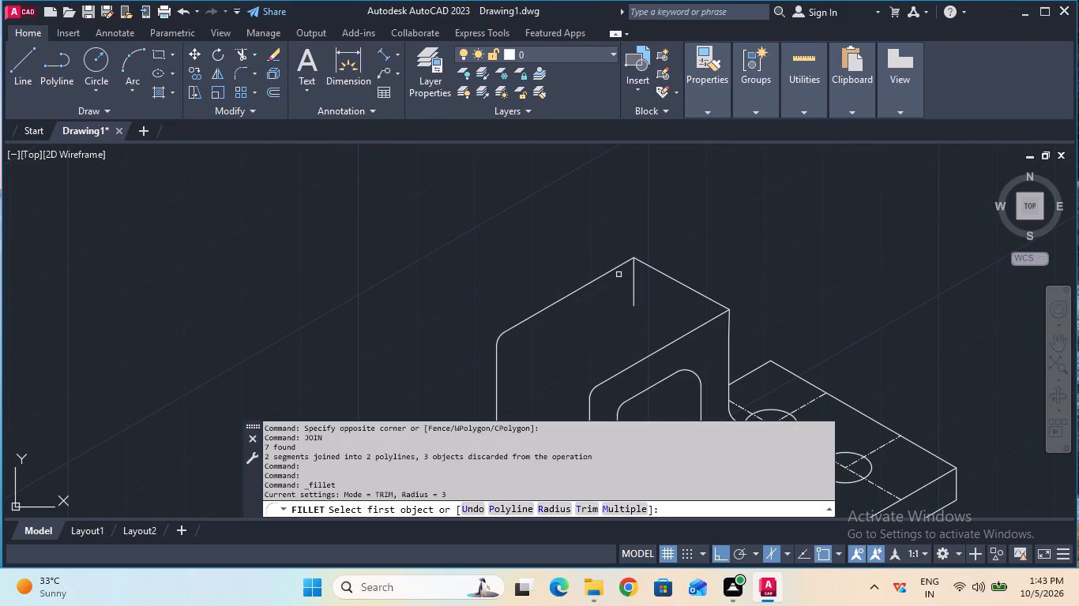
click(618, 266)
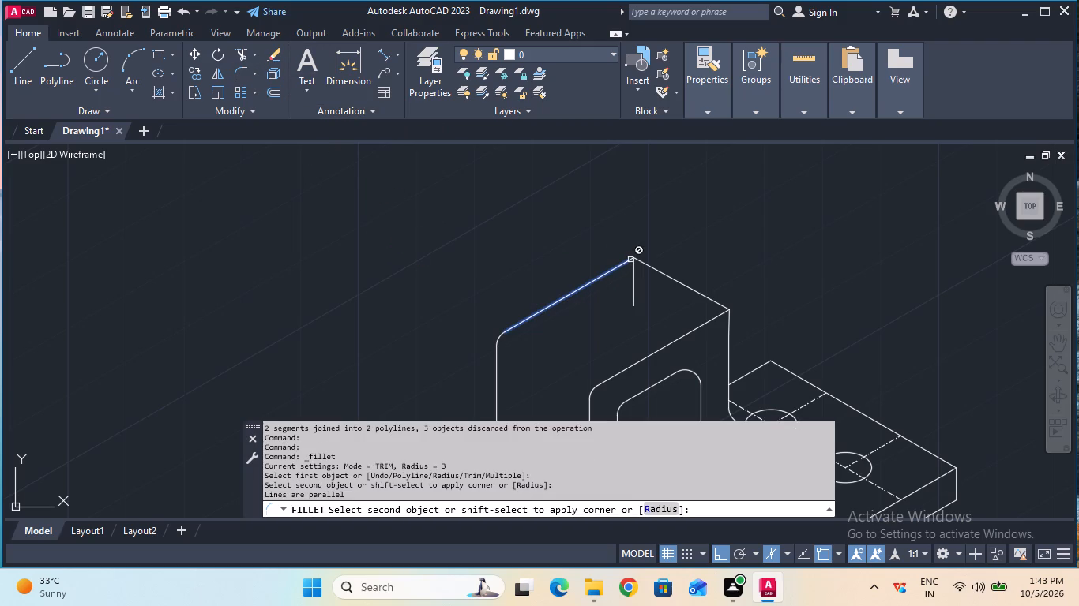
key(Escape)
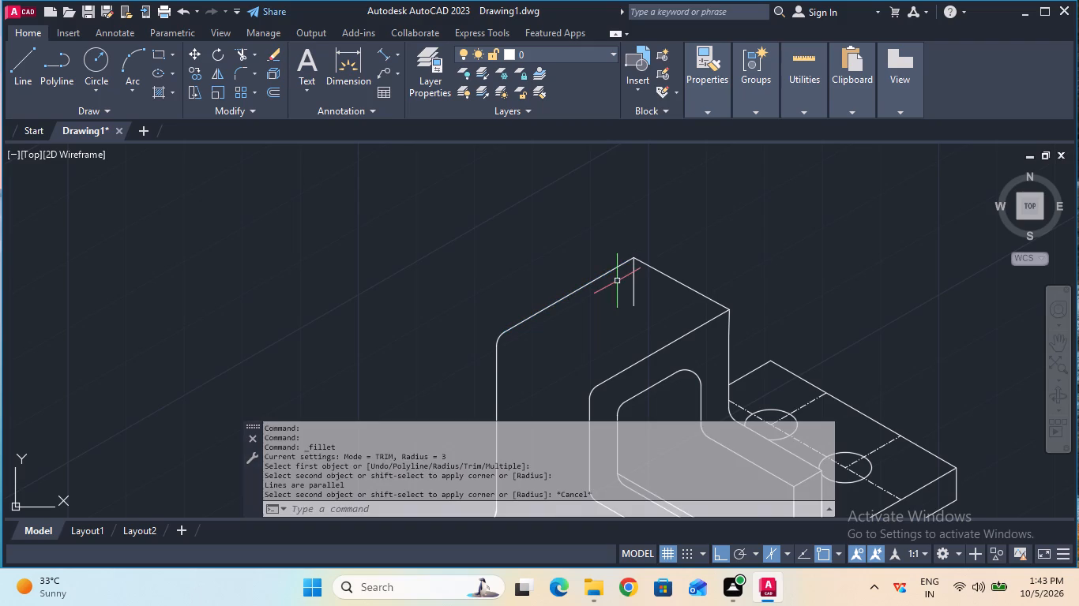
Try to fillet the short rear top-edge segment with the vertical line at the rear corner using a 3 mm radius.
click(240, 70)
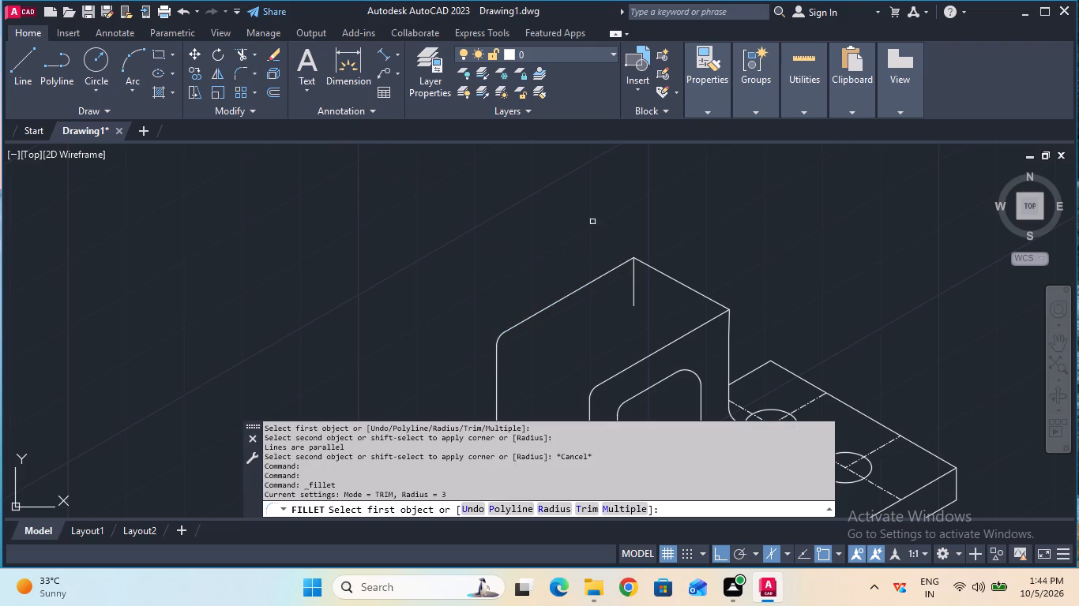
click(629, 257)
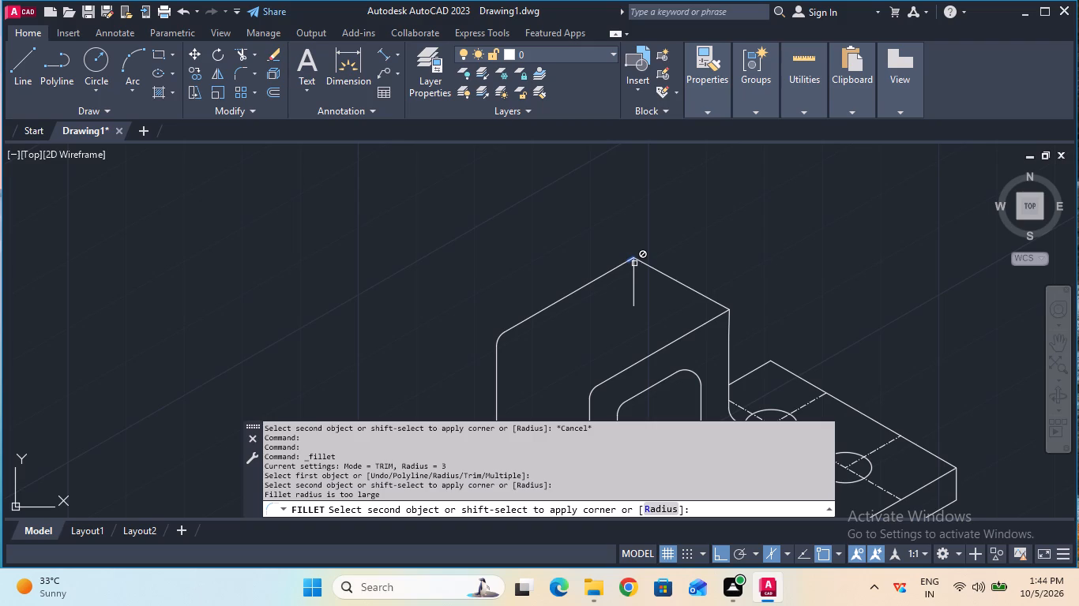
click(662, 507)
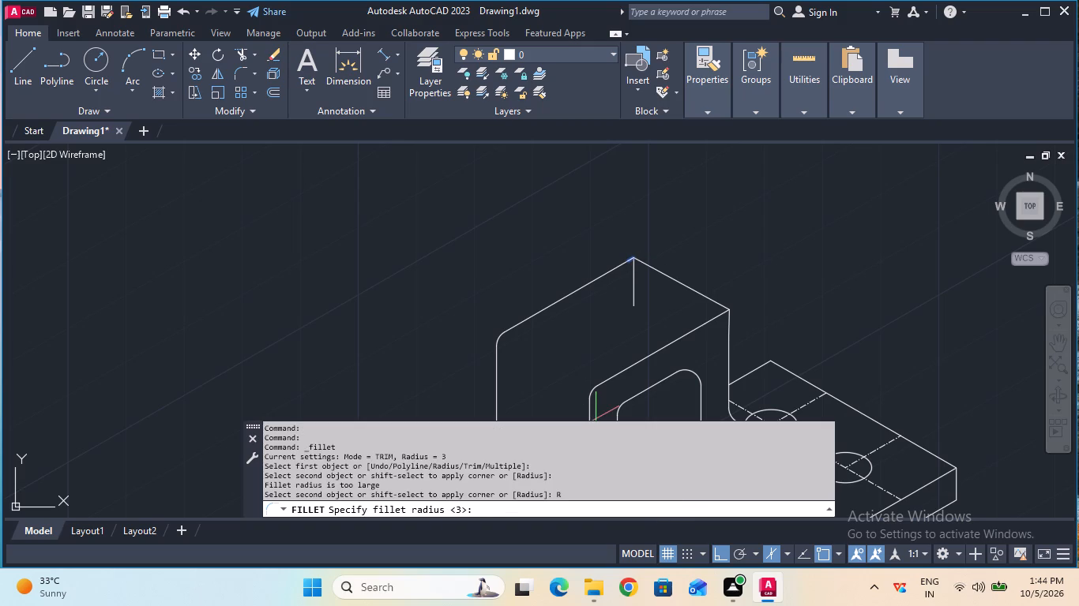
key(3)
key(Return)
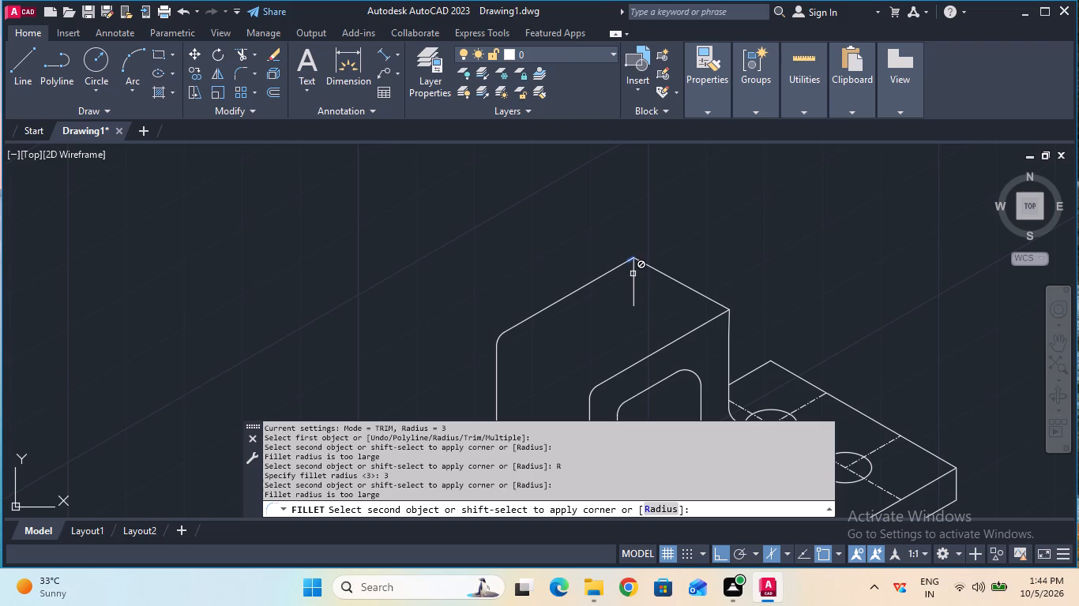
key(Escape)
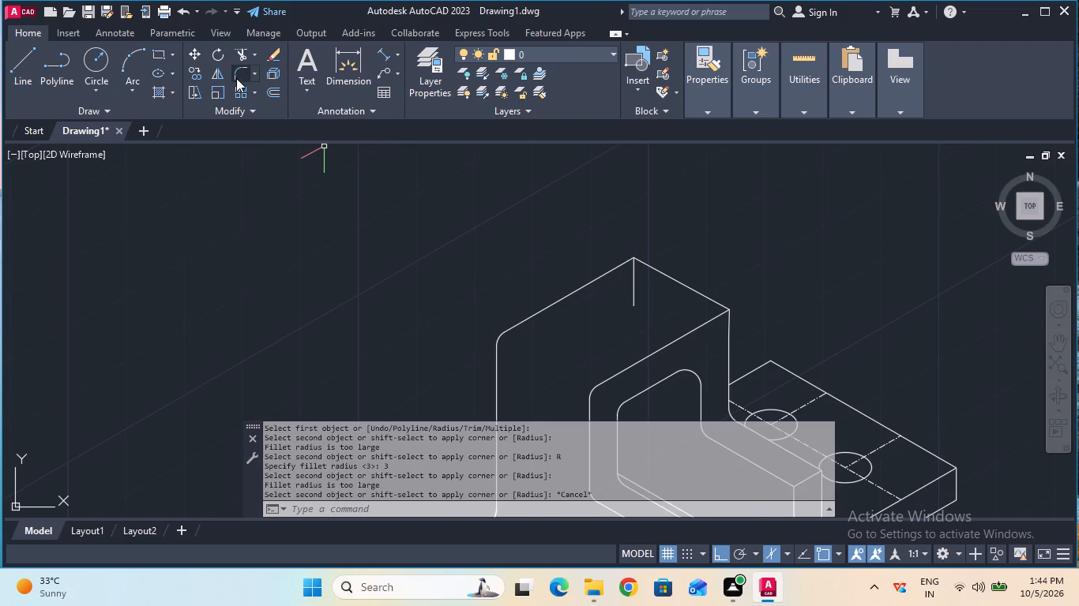
Fillet the rear profile's sharp top corner and the front profile's matching top corner with a 3 mm radius.
click(236, 78)
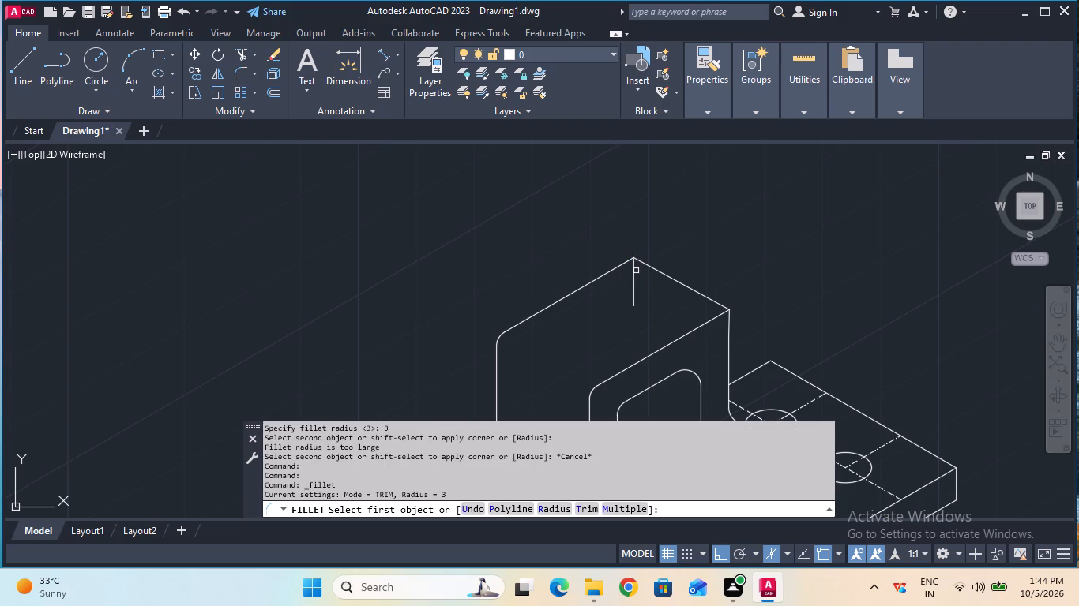
click(634, 271)
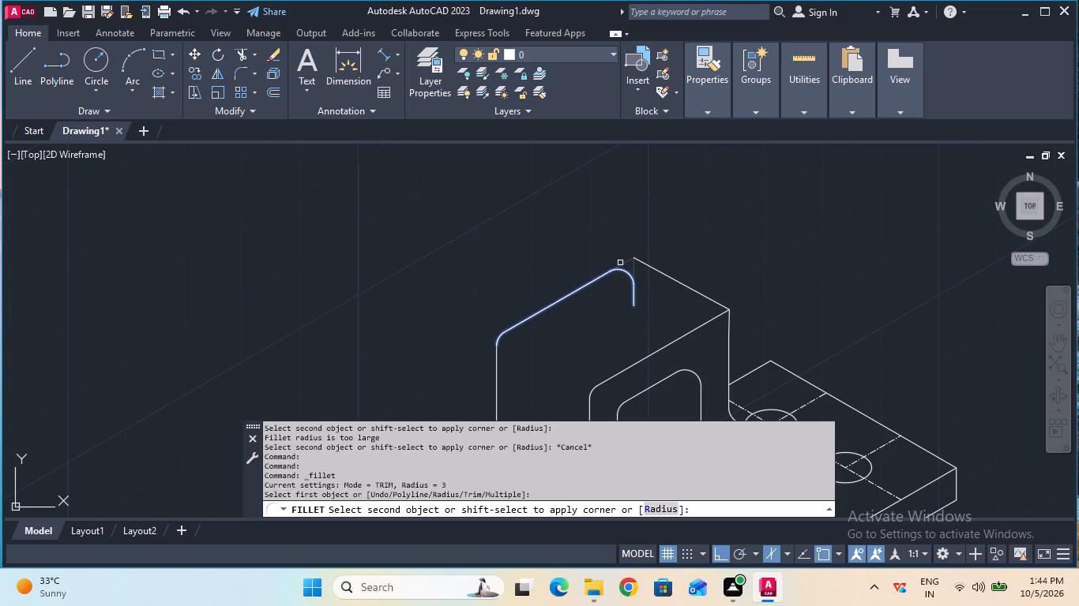
click(622, 263)
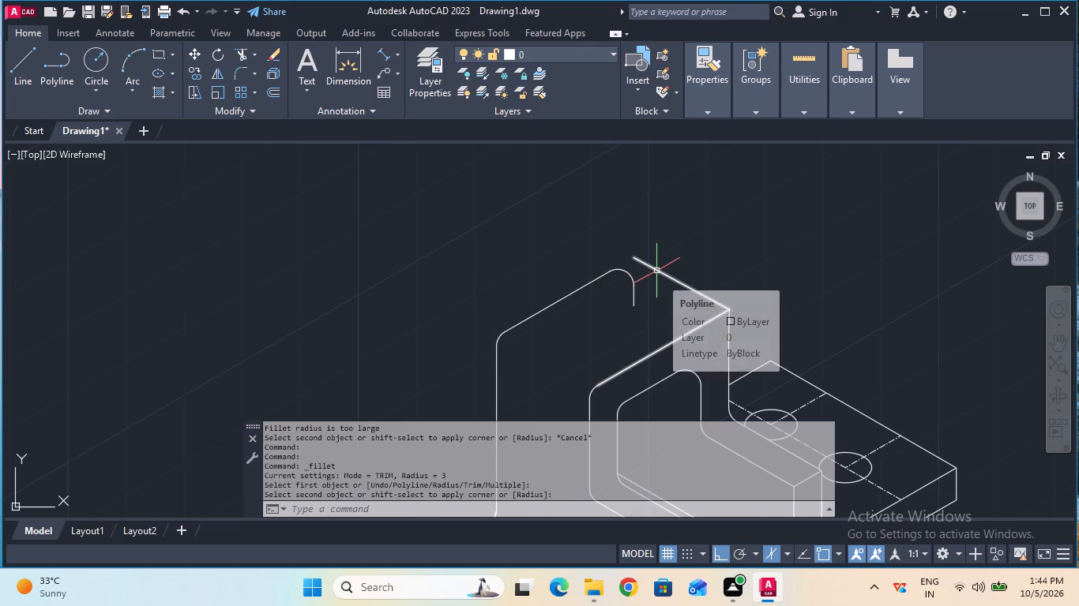
click(236, 71)
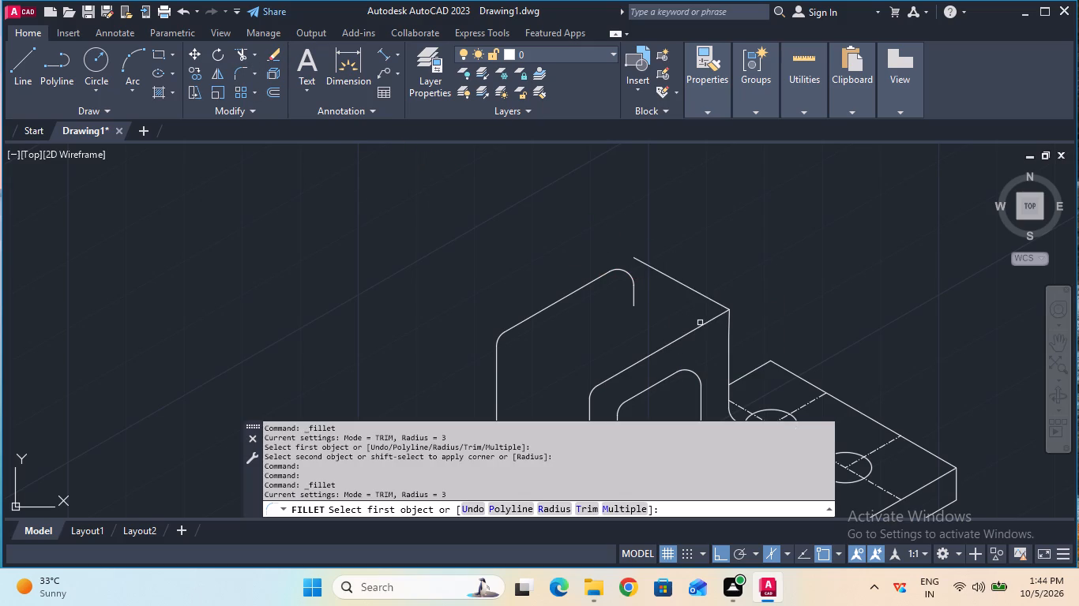
click(710, 324)
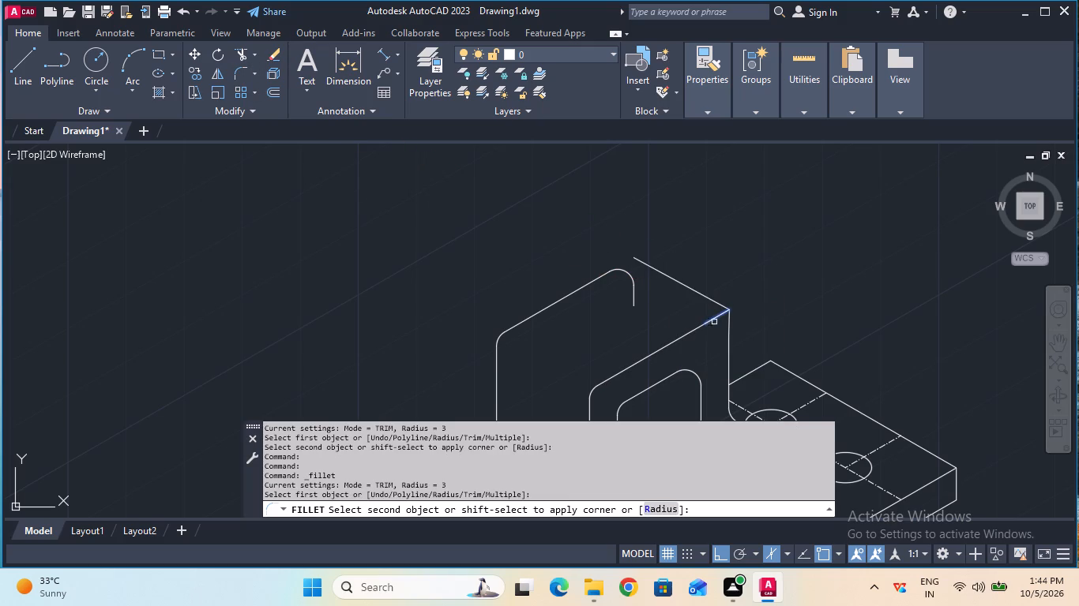
click(729, 323)
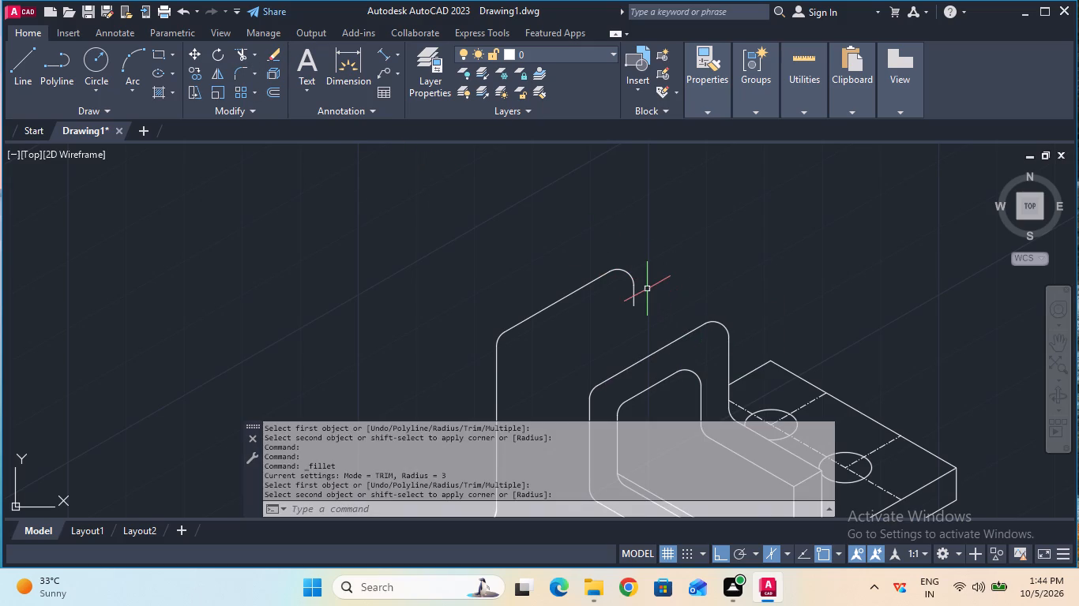
key(Escape)
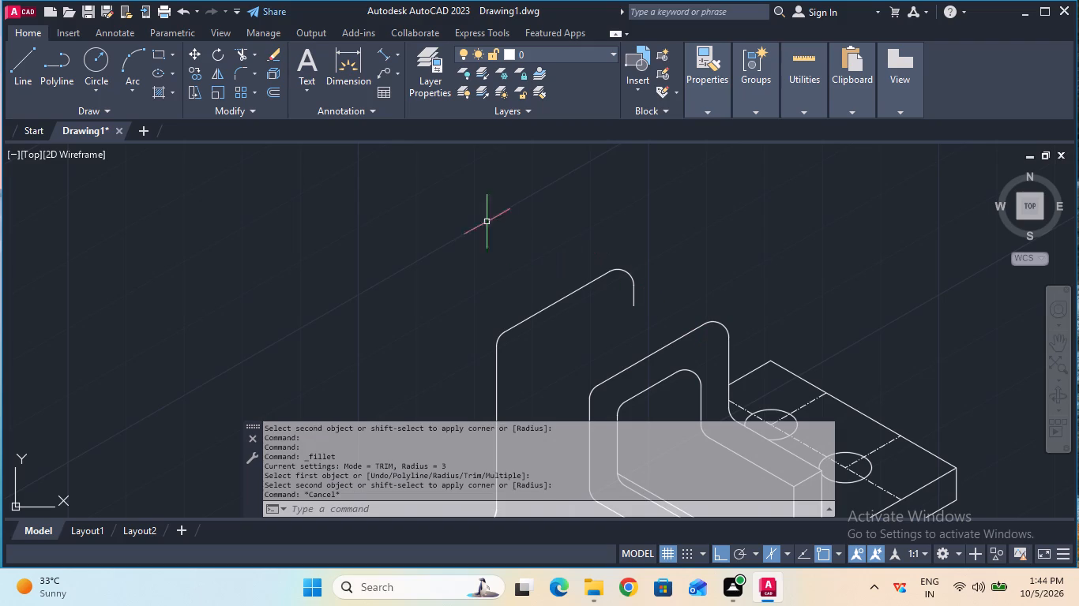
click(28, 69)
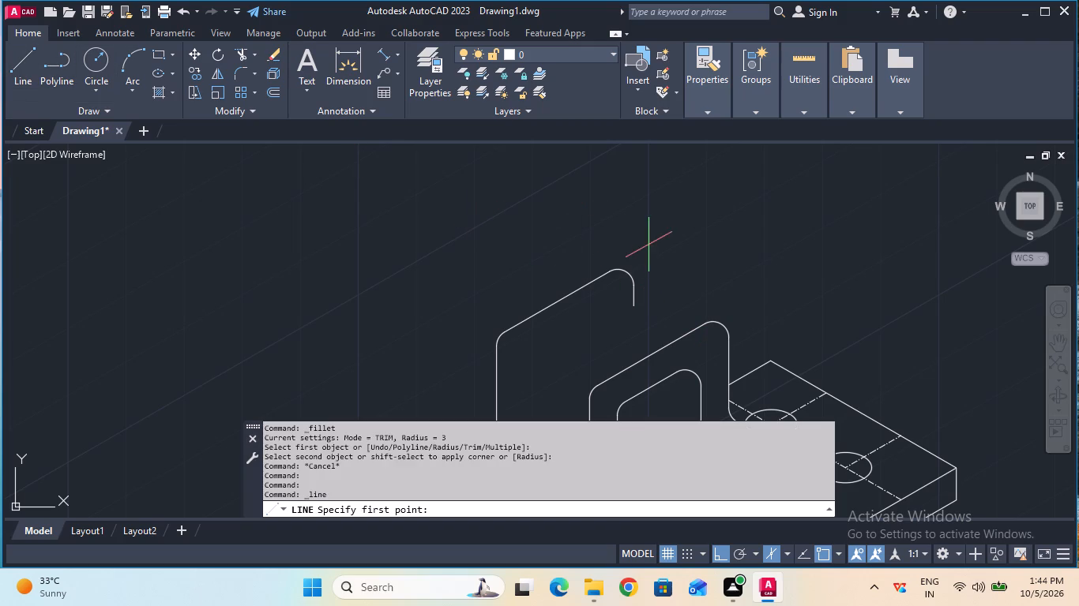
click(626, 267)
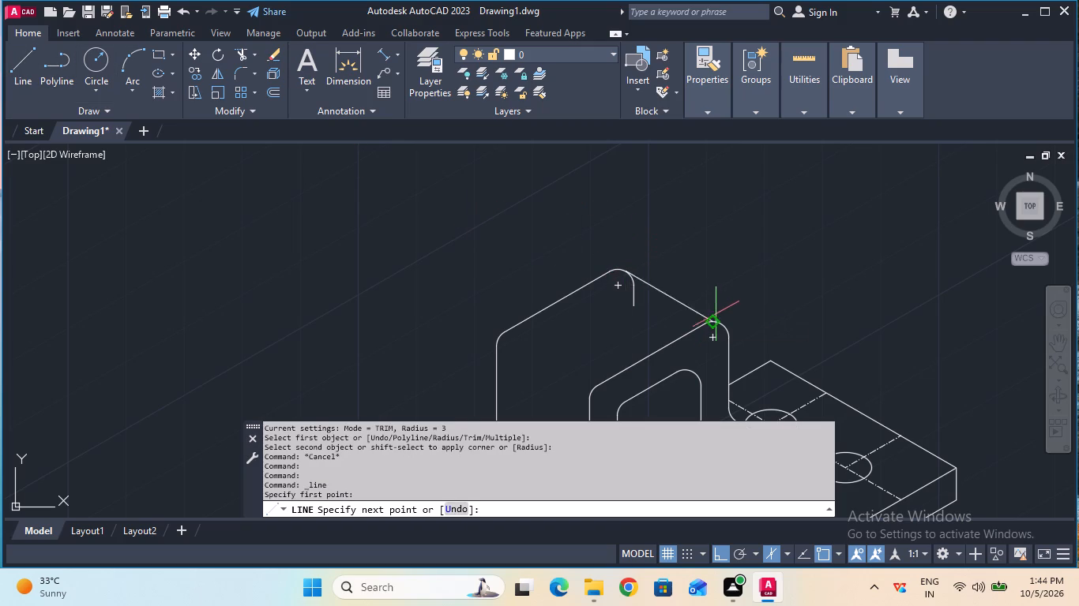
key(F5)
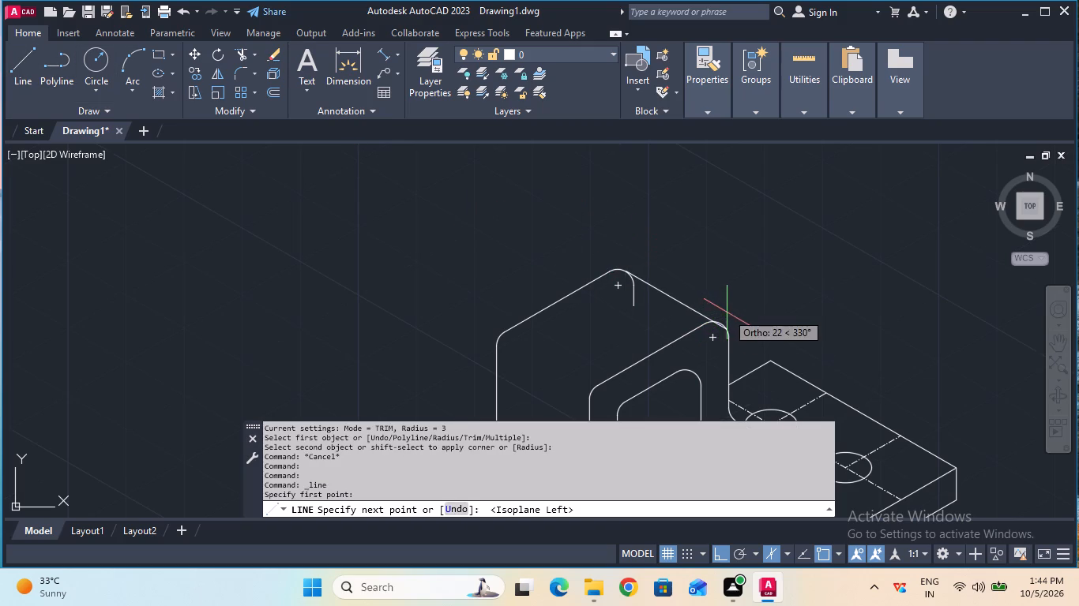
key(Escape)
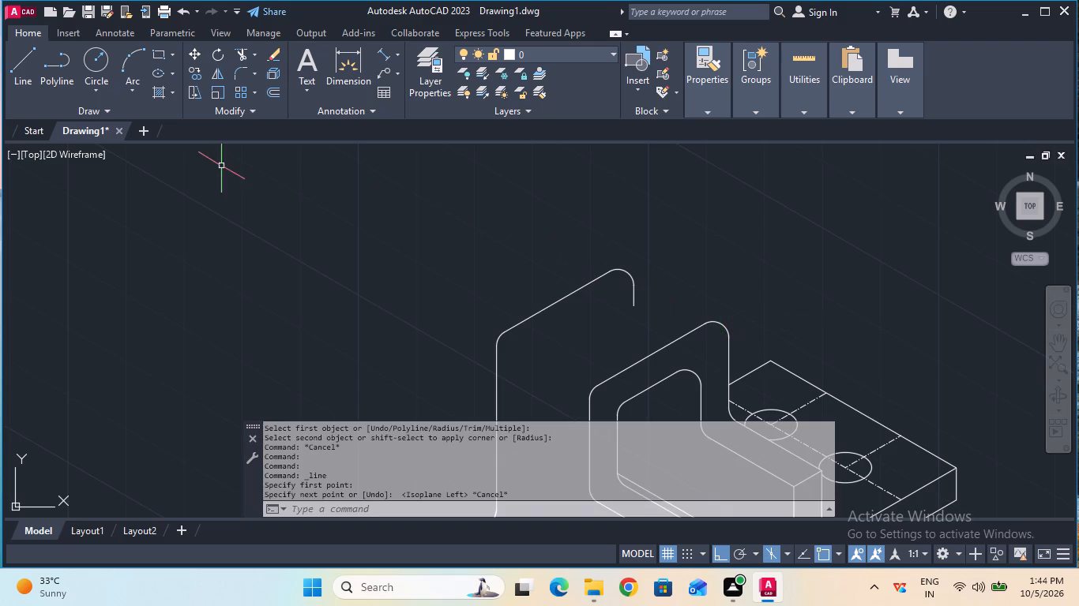
Draw a connecting edge line from the front profile's new top corner arc to the rear profile's corner arc.
click(28, 75)
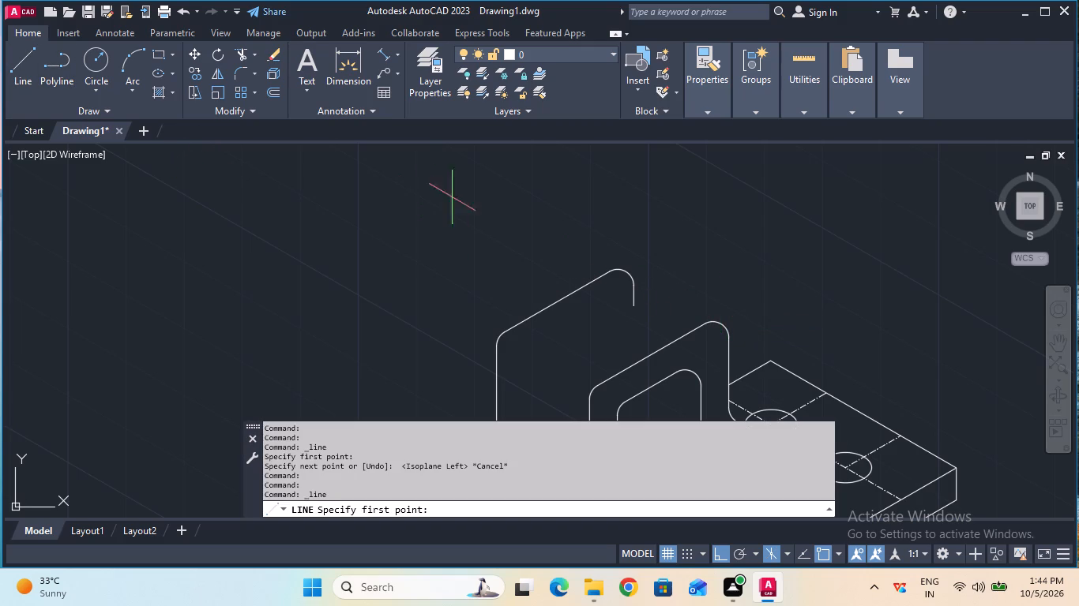
click(726, 324)
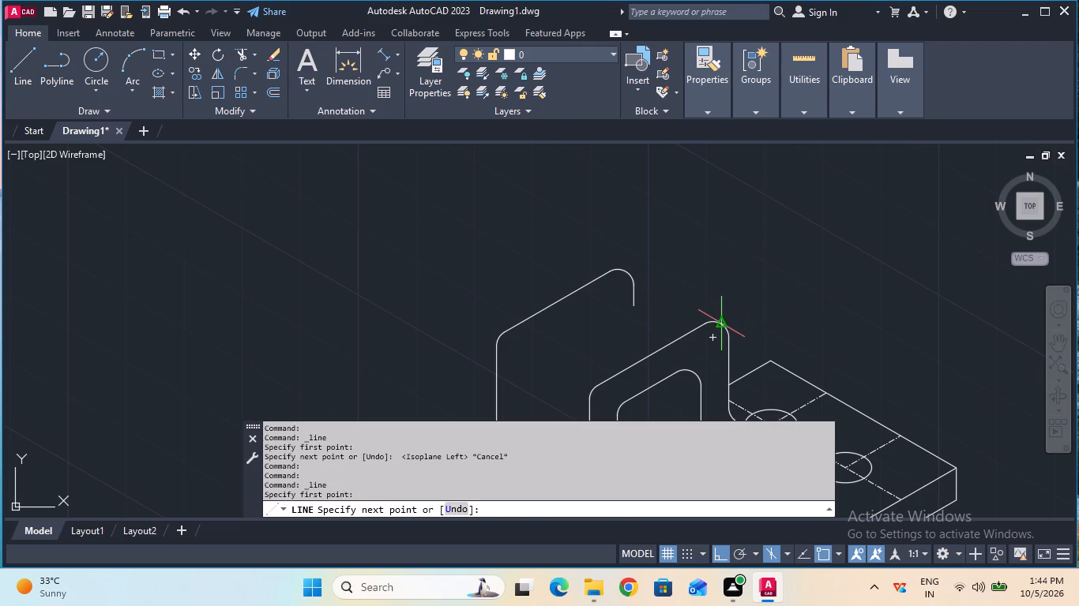
click(622, 275)
key(Escape)
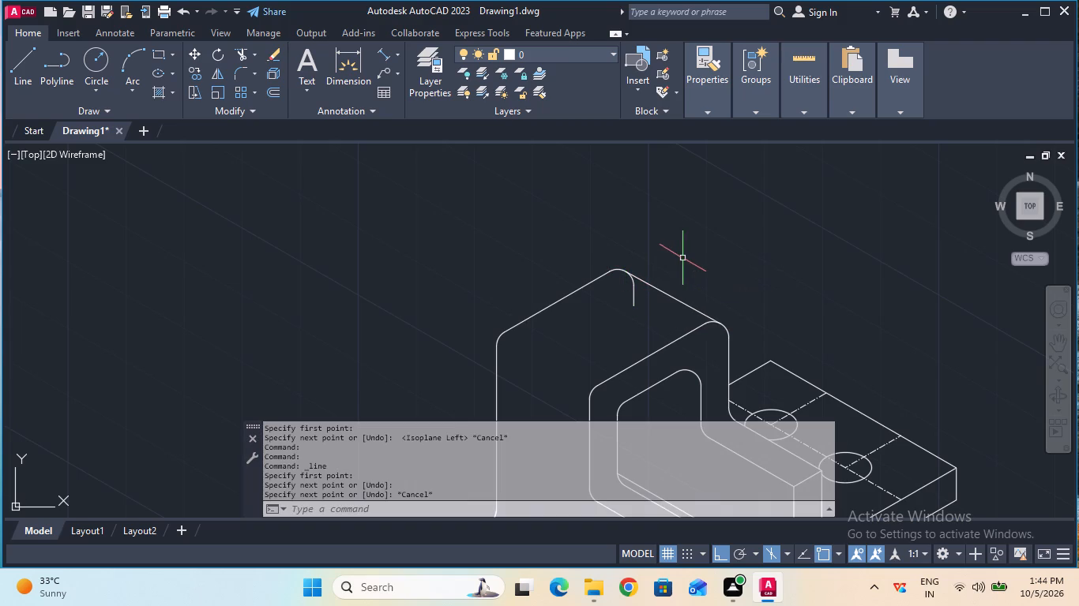
Trim away the vertical stub and the leftover part of the rear corner arc below the connecting edge.
click(241, 50)
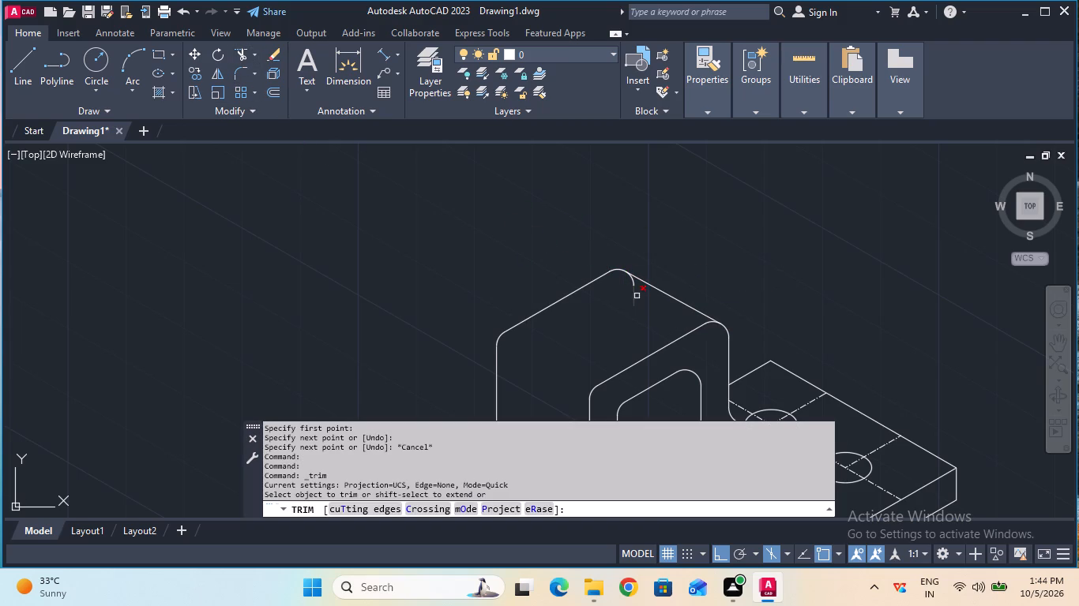
click(637, 296)
click(627, 294)
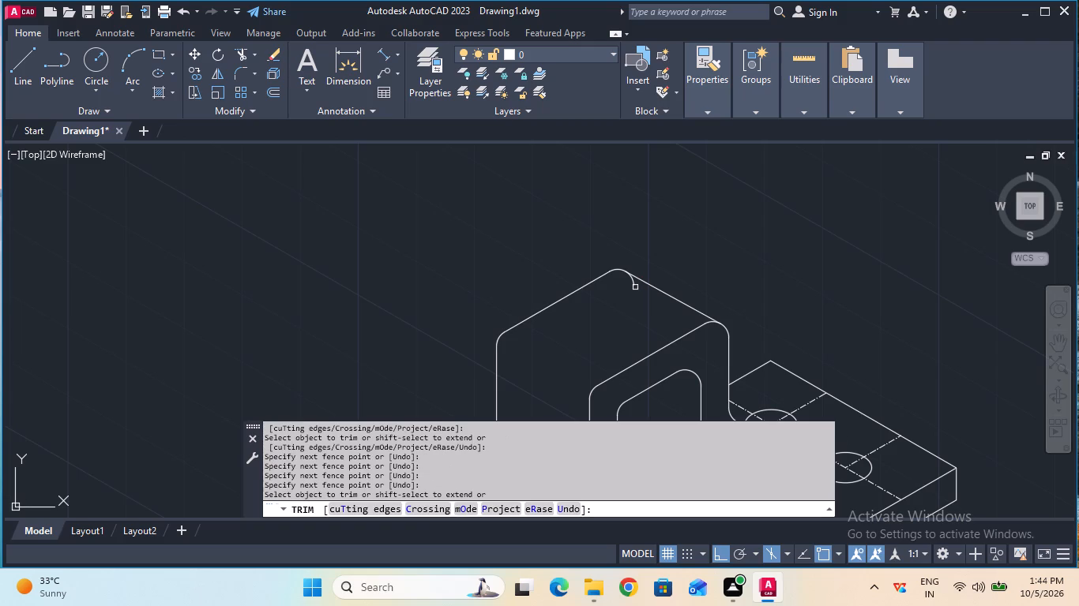
click(633, 286)
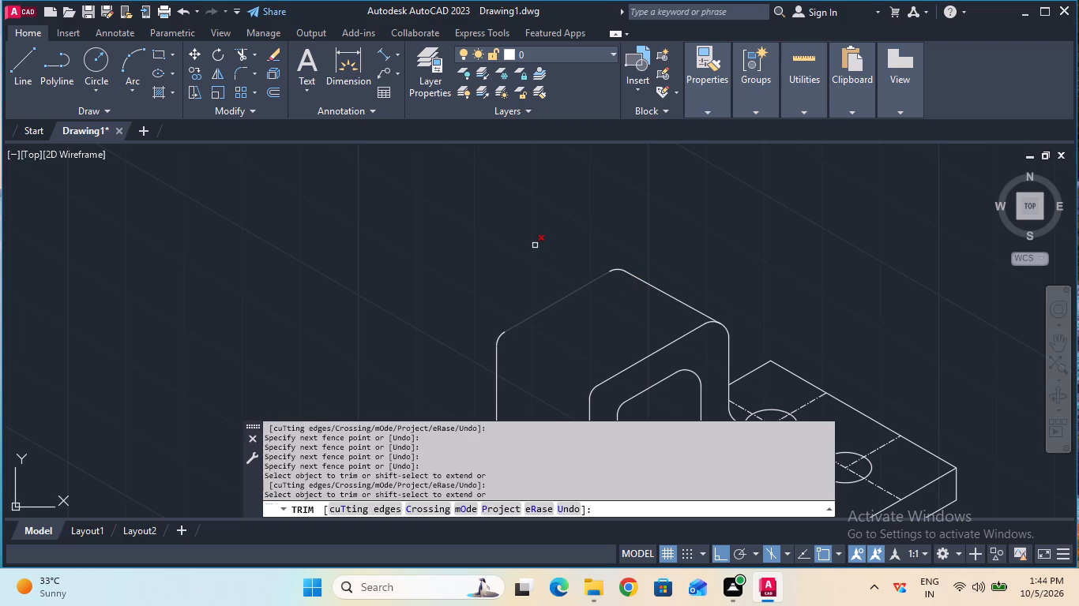
key(Escape)
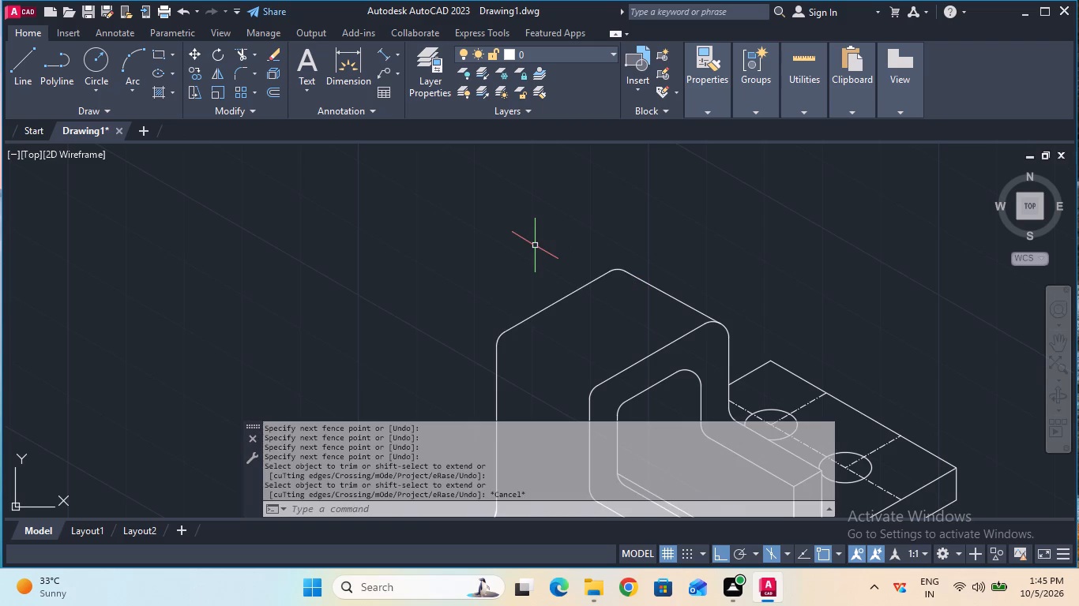
ctrl+scroll(535, 245, down, 1)
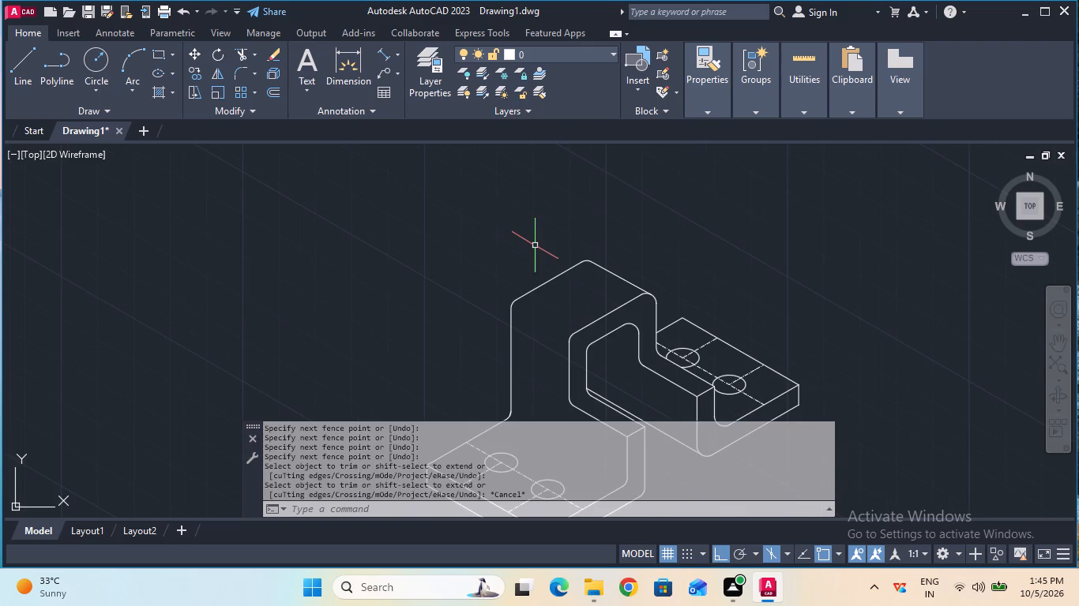
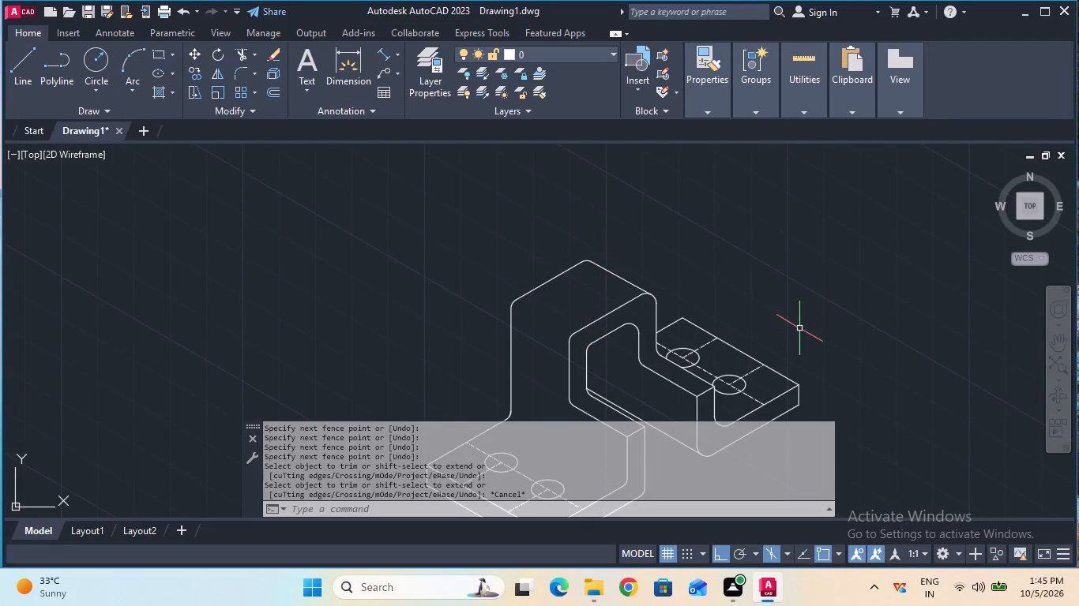
Select the whole isometric bracket and join its connected segments with the Join command.
click(1061, 341)
drag(897, 355, 909, 249)
key(Escape)
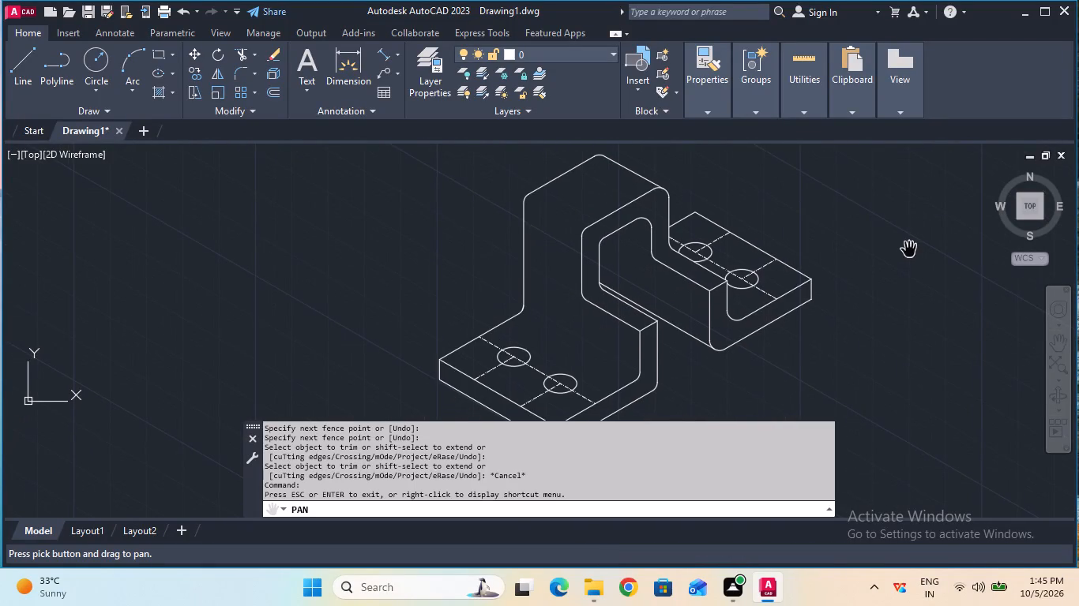
ctrl+scroll(1034, 309, down, 2)
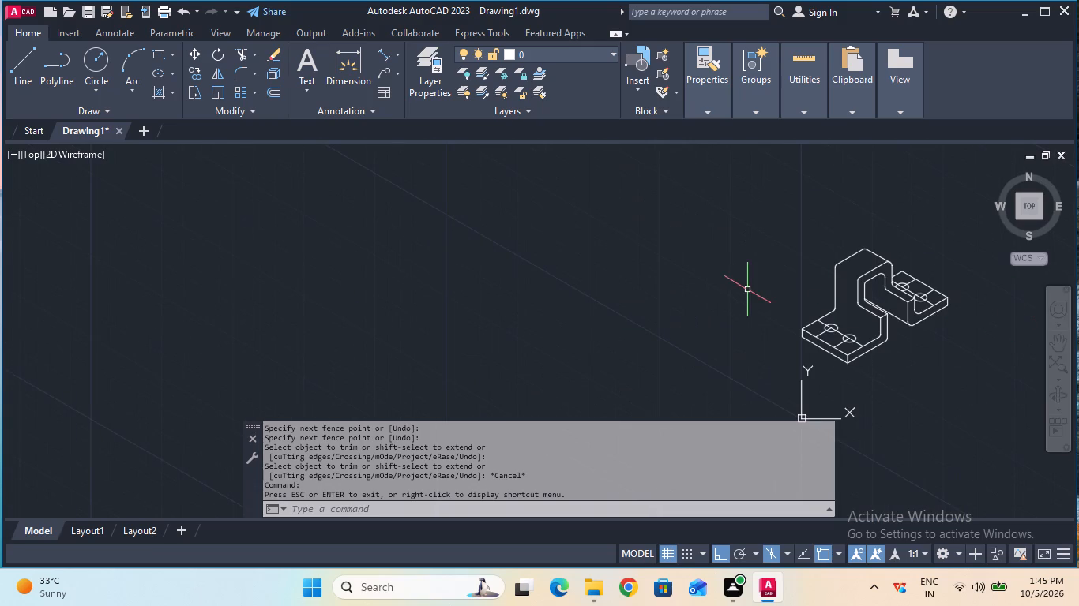
click(641, 204)
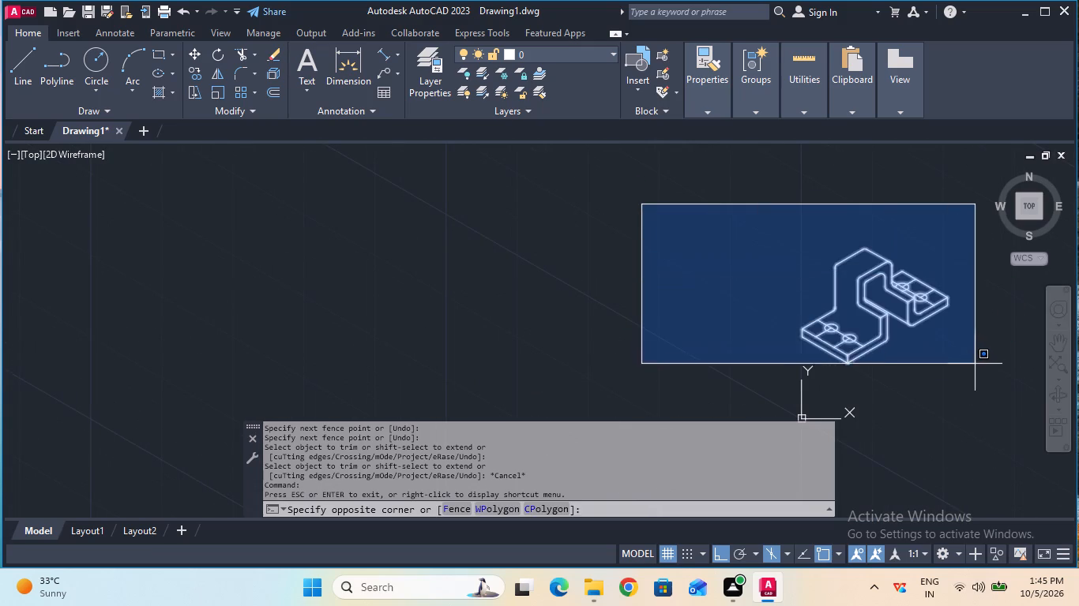
click(978, 380)
text(joi)
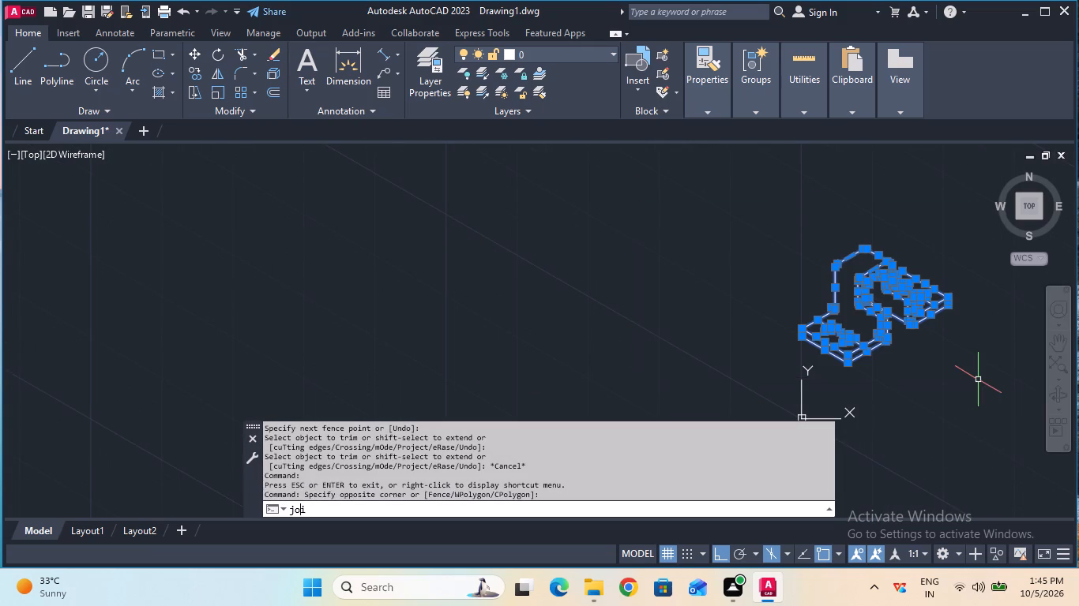
click(448, 490)
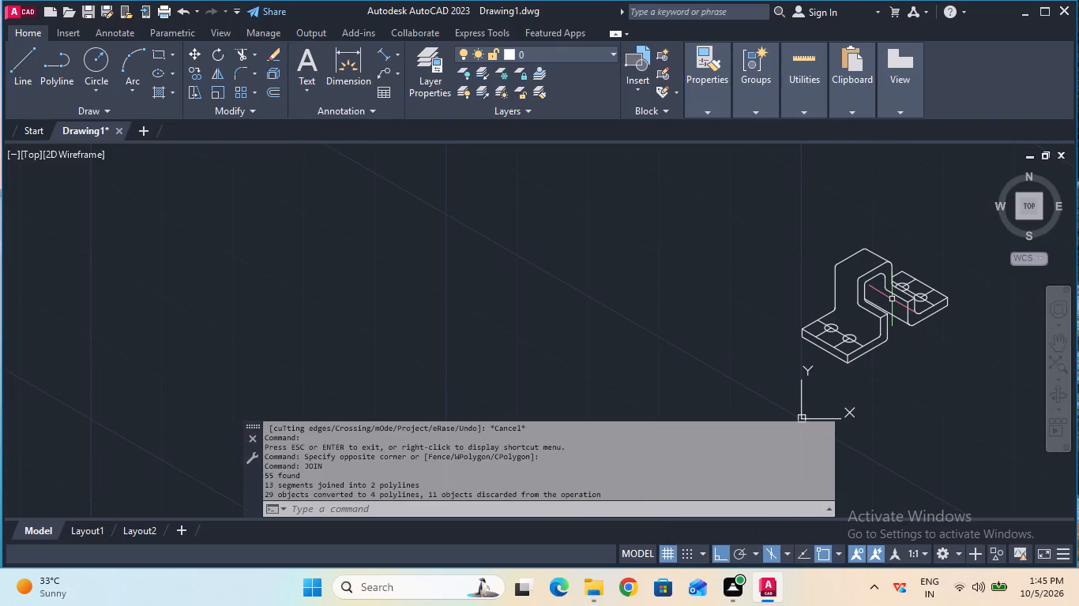
Add an aligned dimension for the front flange's thickness between the midpoints of its end face's top and bottom edges.
ctrl+scroll(892, 299, up, 1)
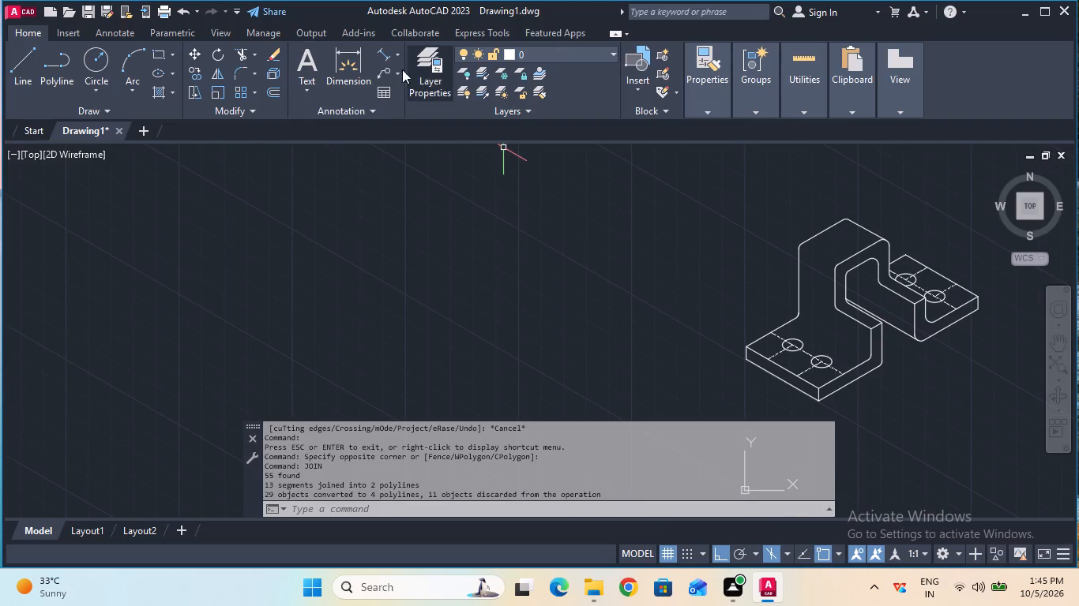
click(390, 52)
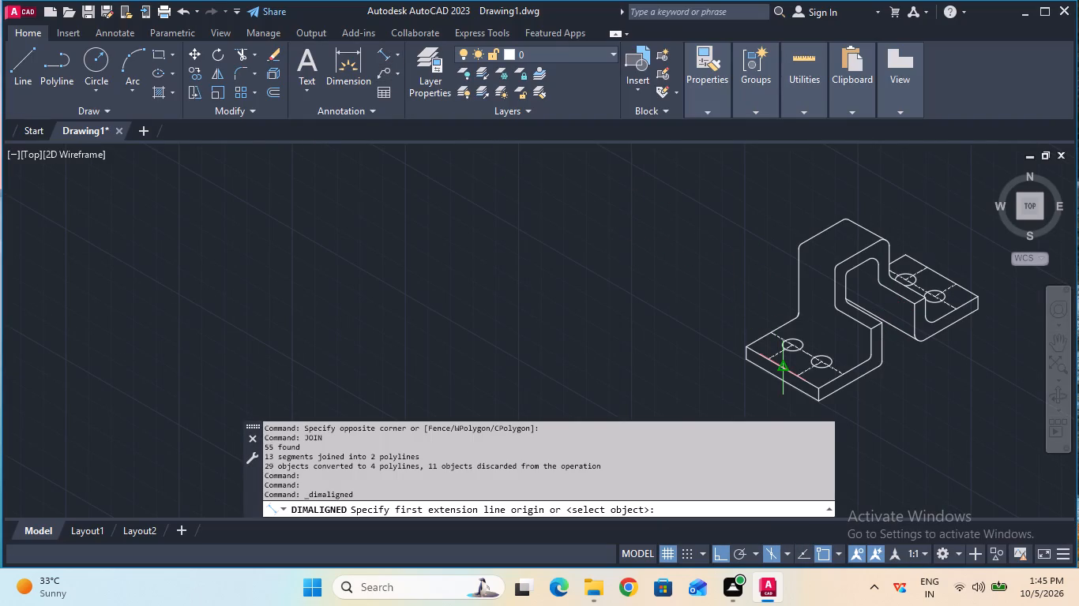
click(782, 366)
click(784, 381)
double_click(764, 382)
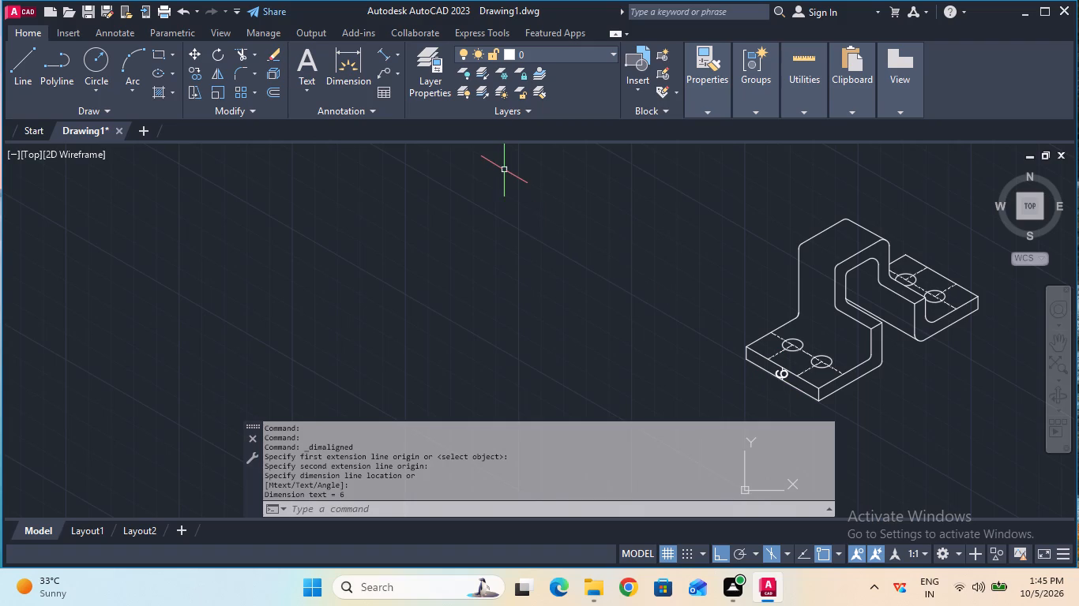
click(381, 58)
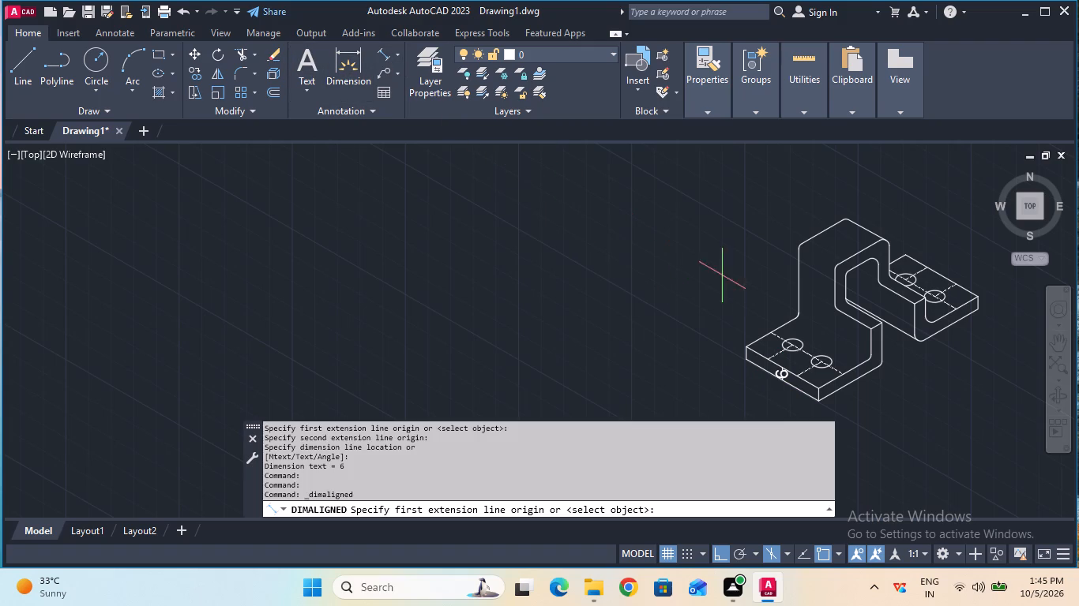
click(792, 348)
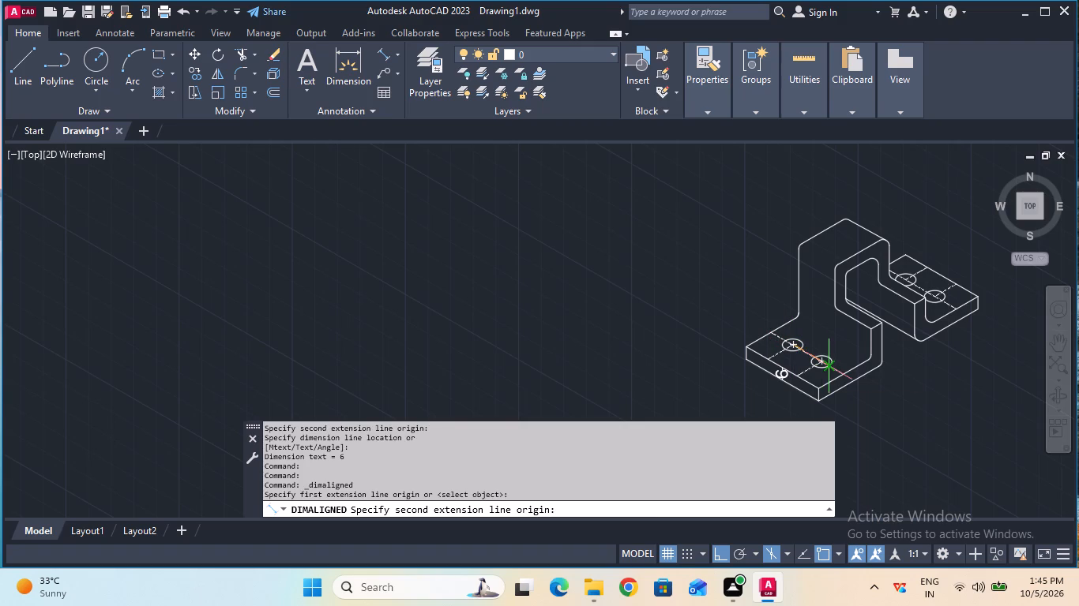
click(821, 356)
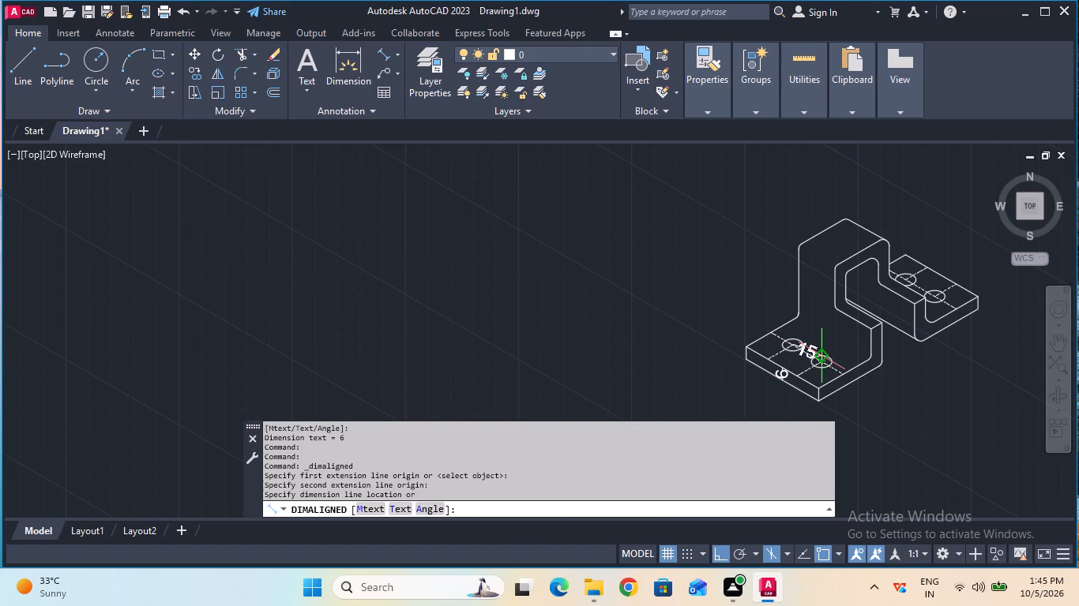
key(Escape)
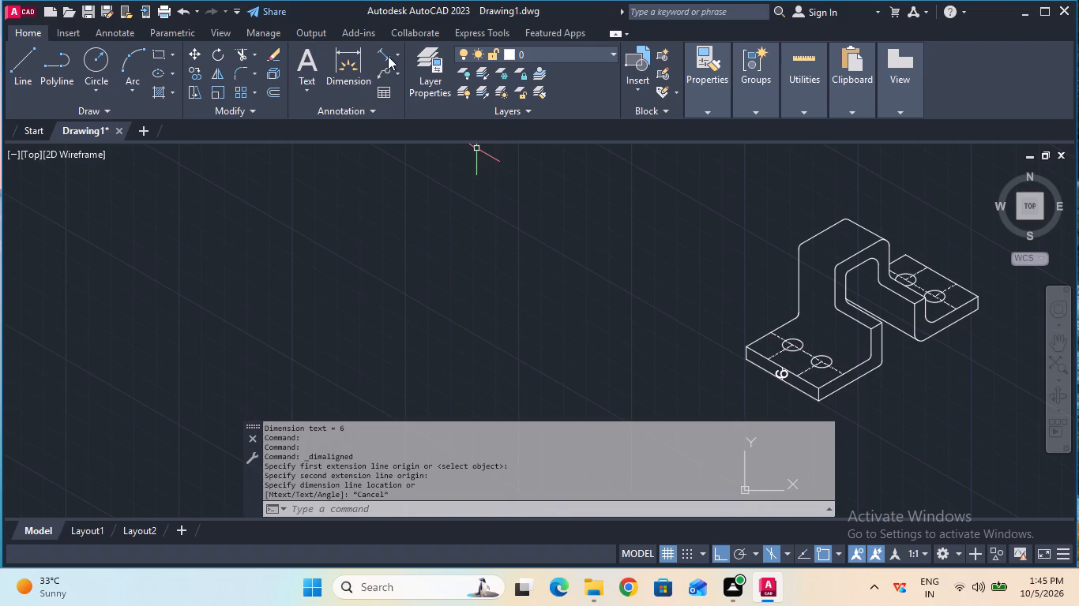
Add an aligned dimension between the centres of the two holes on the front flange, placed just above them.
click(388, 55)
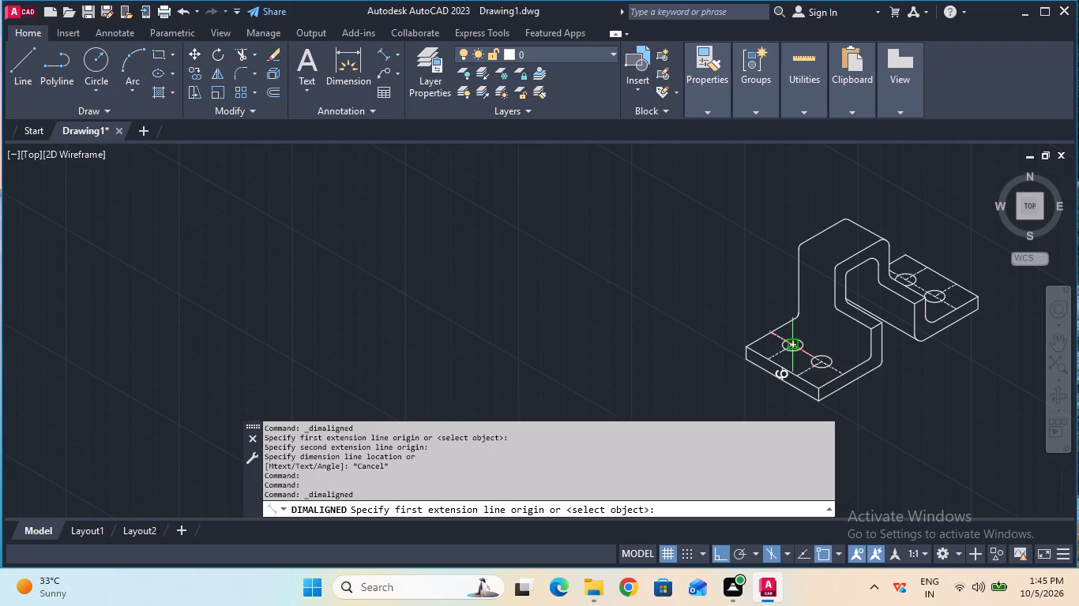
click(794, 342)
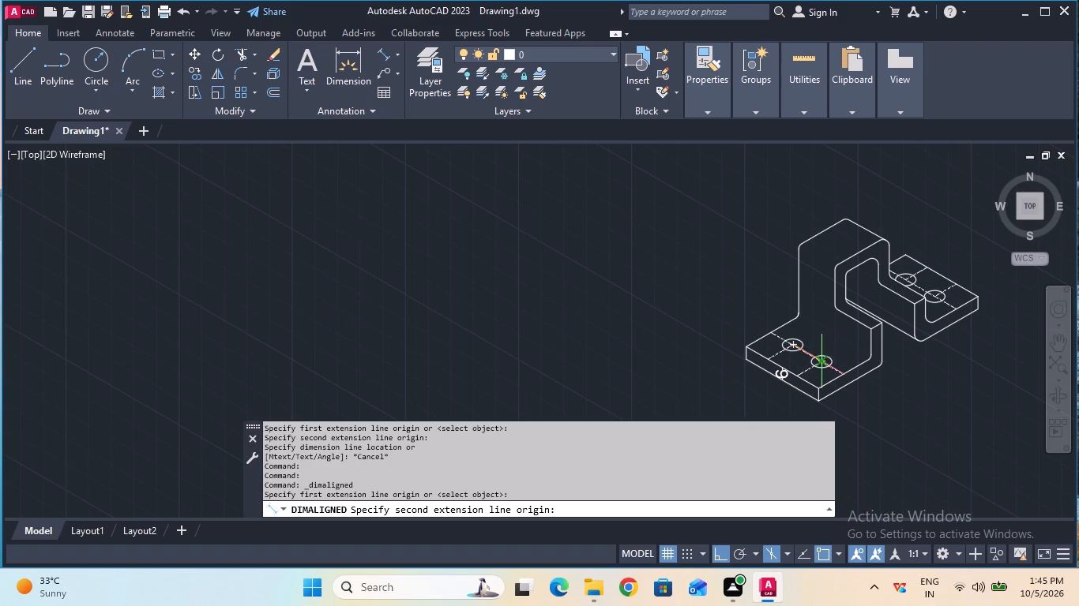
click(821, 362)
click(825, 345)
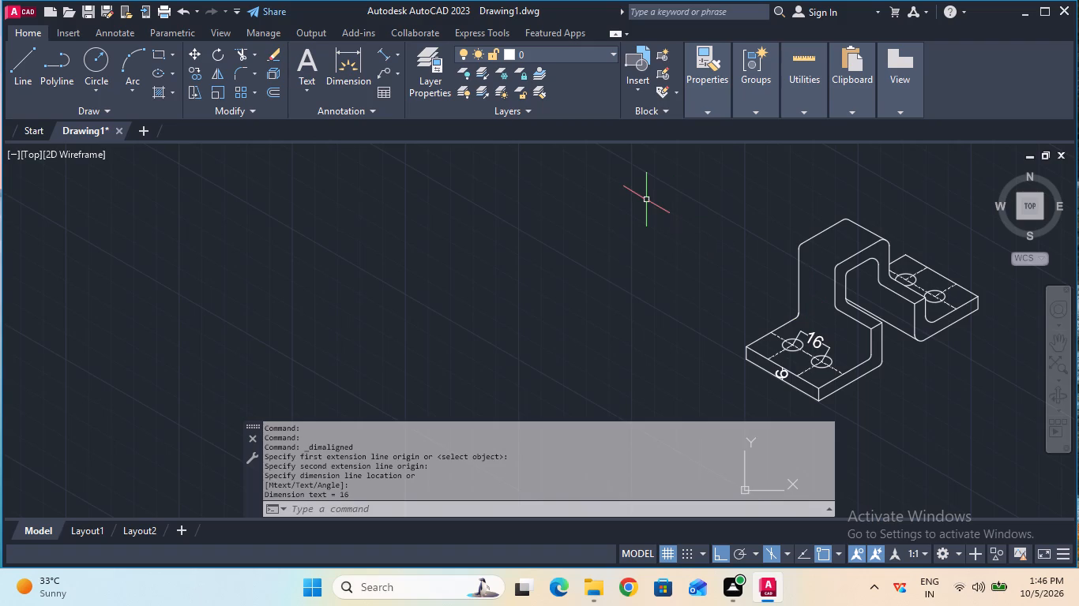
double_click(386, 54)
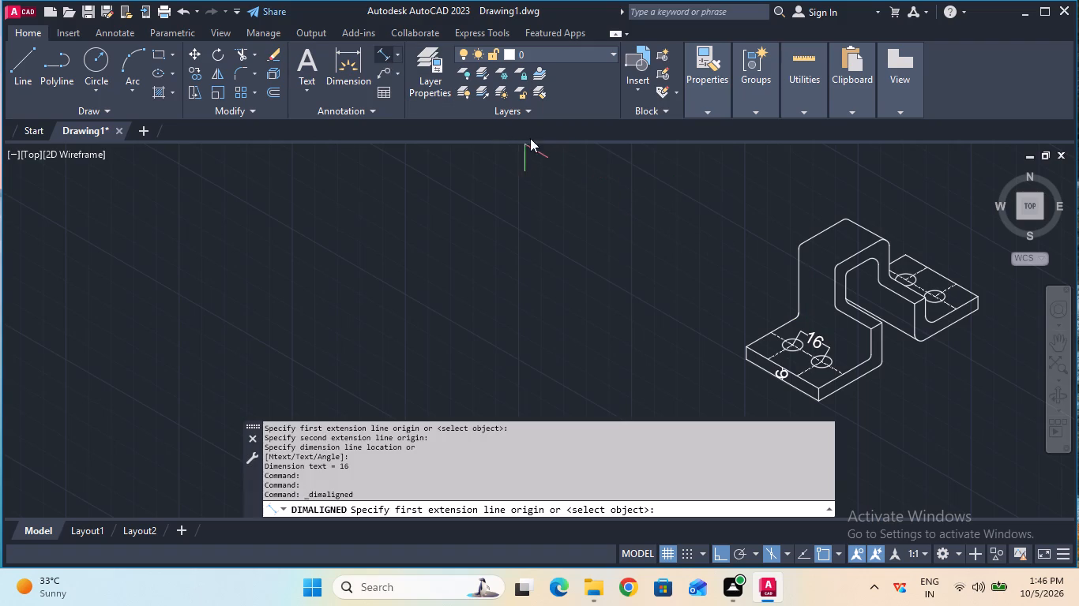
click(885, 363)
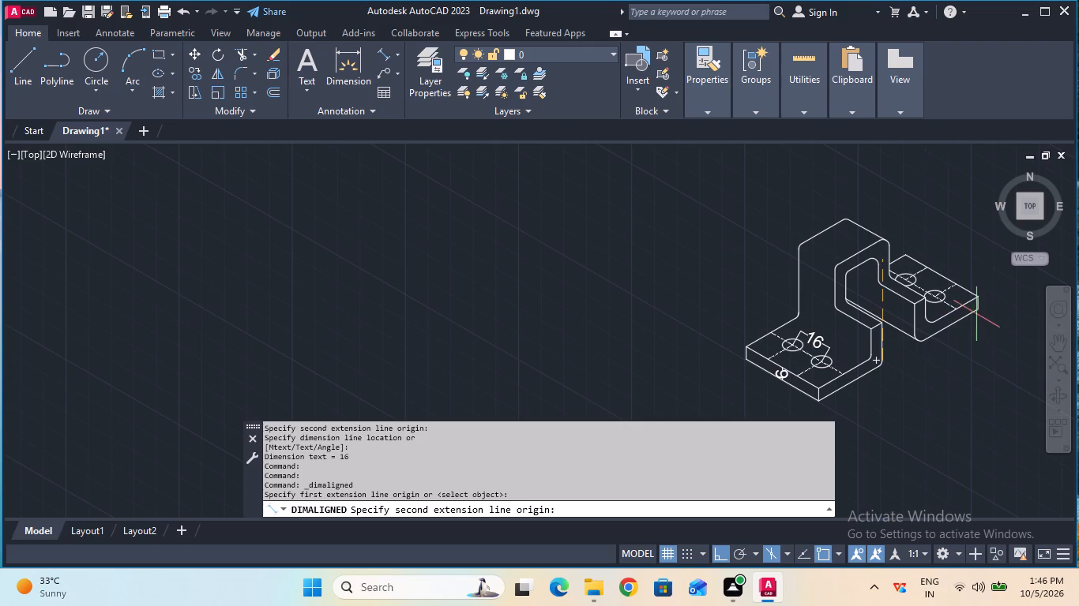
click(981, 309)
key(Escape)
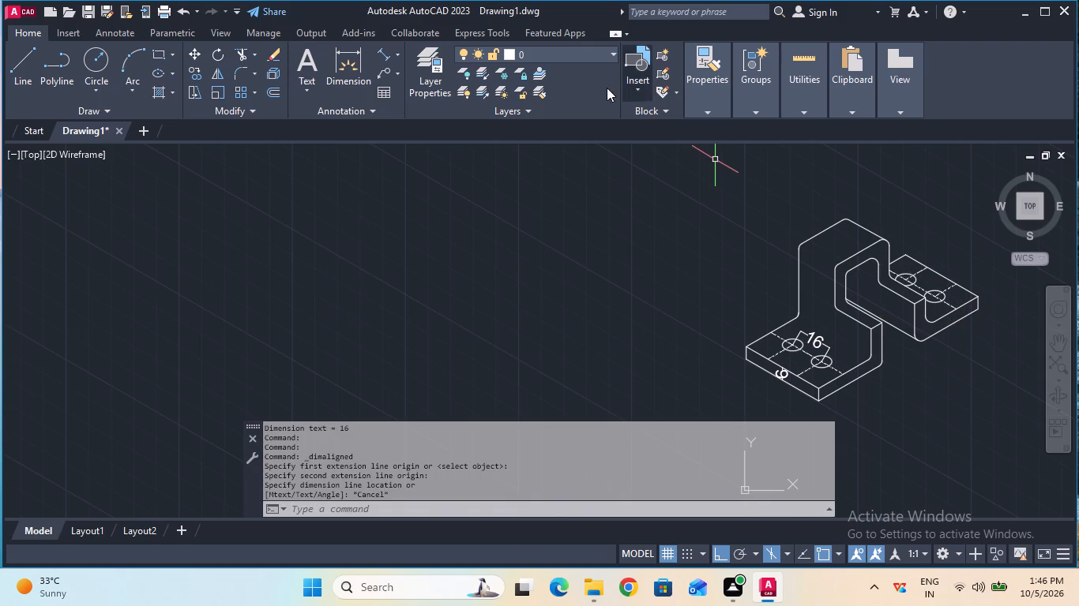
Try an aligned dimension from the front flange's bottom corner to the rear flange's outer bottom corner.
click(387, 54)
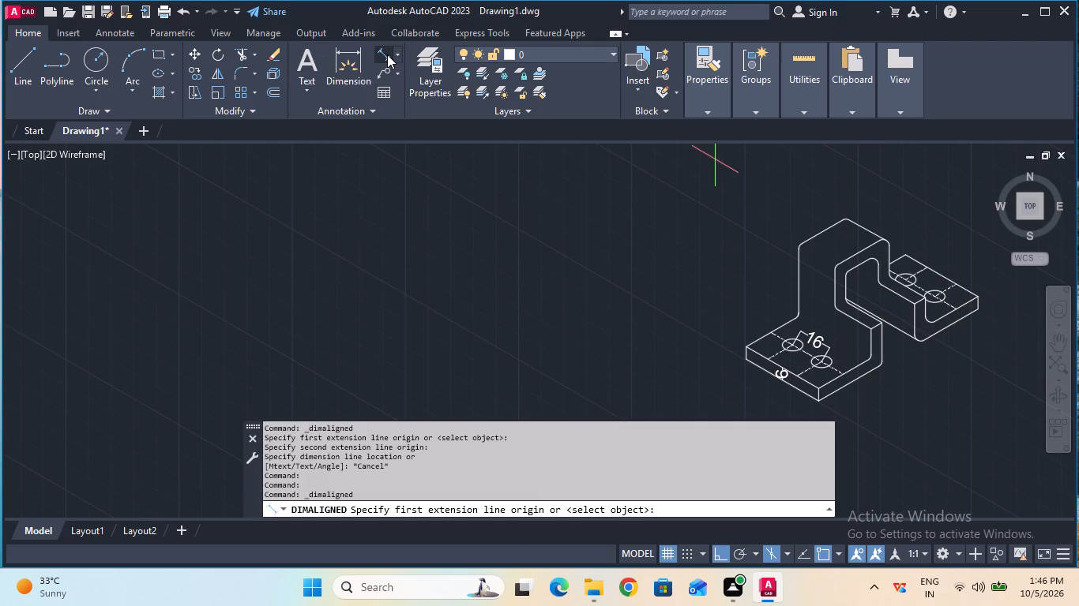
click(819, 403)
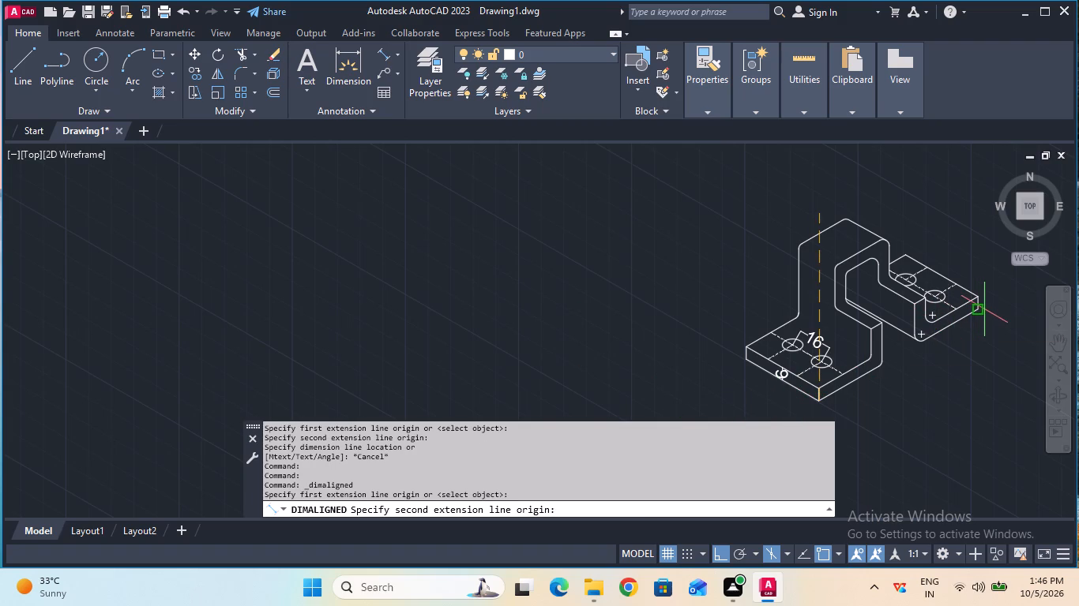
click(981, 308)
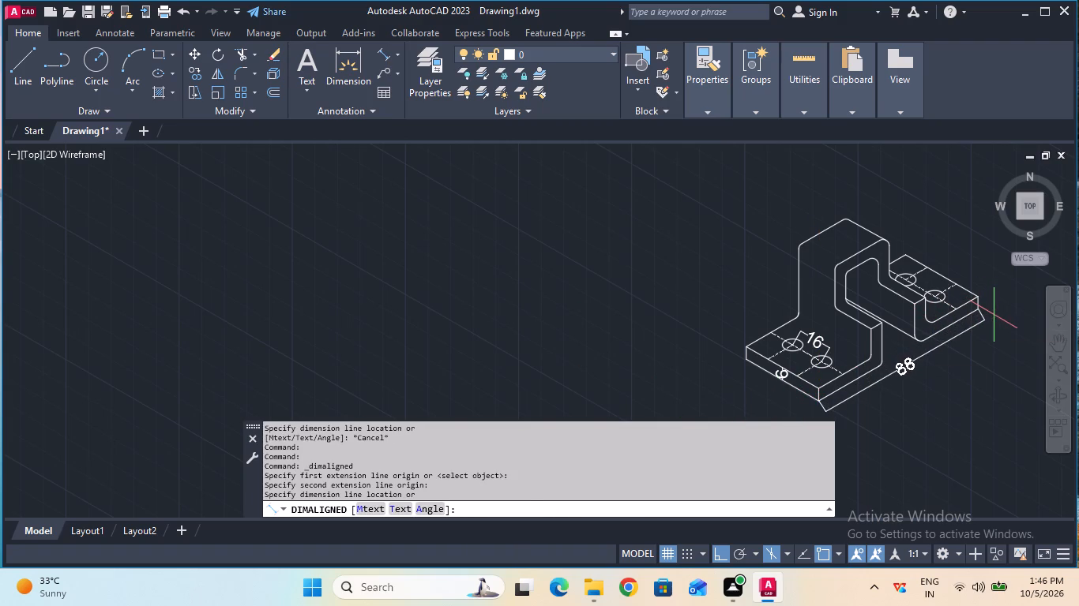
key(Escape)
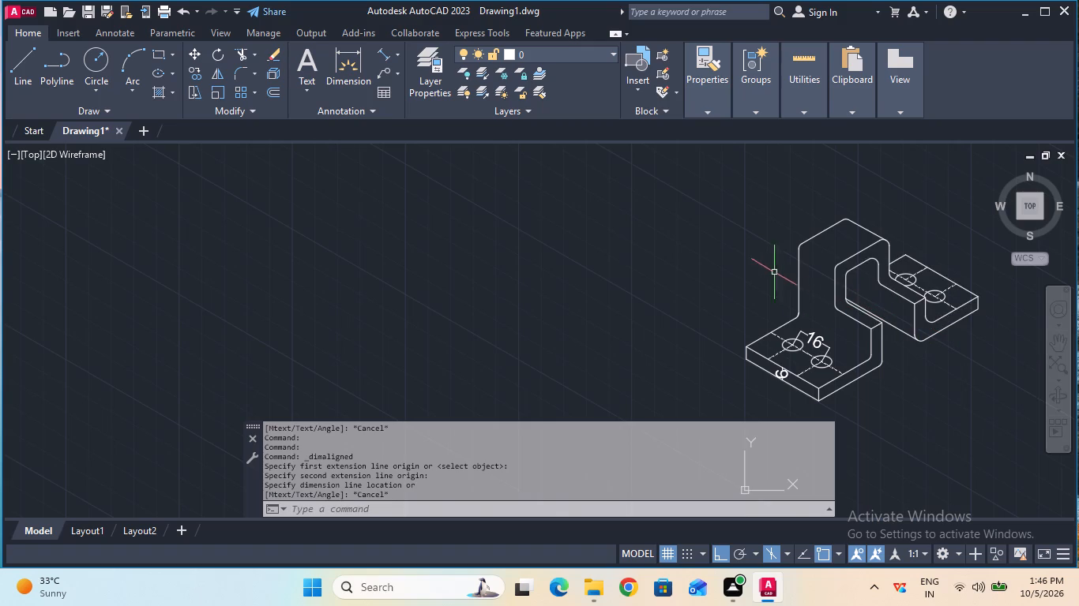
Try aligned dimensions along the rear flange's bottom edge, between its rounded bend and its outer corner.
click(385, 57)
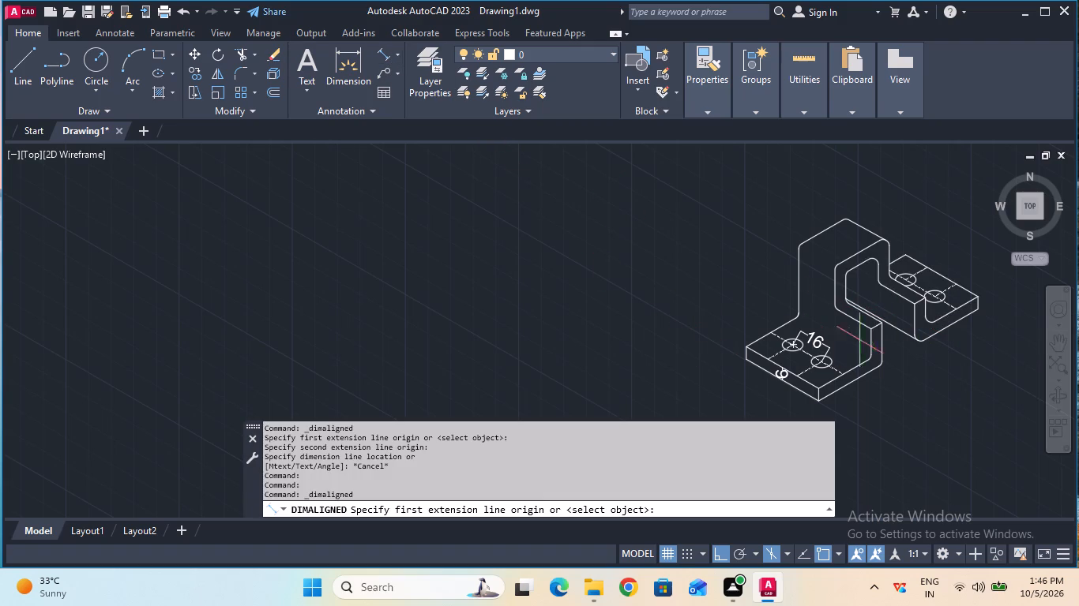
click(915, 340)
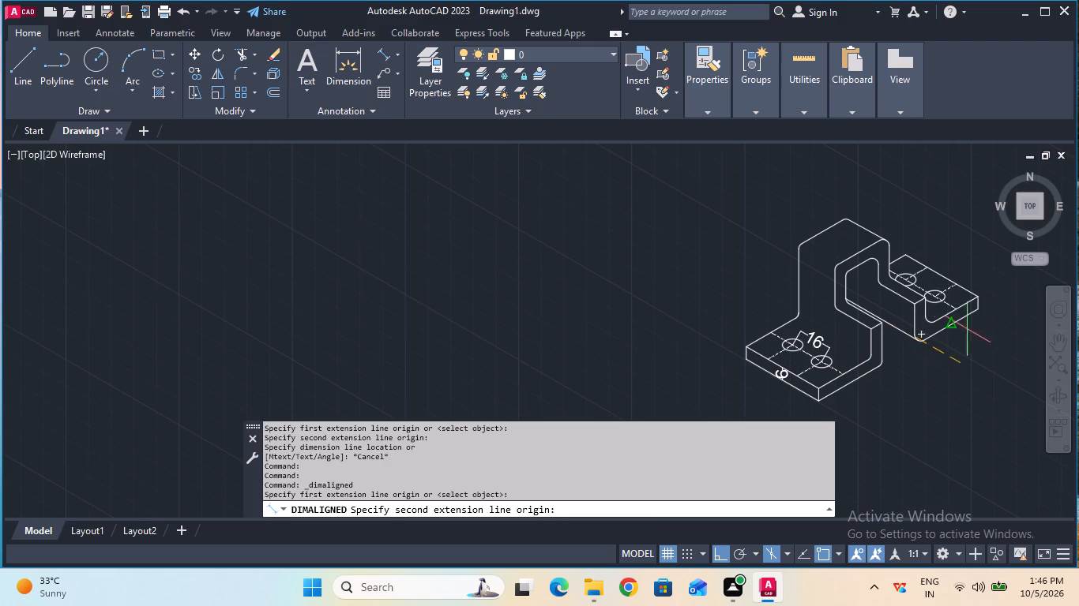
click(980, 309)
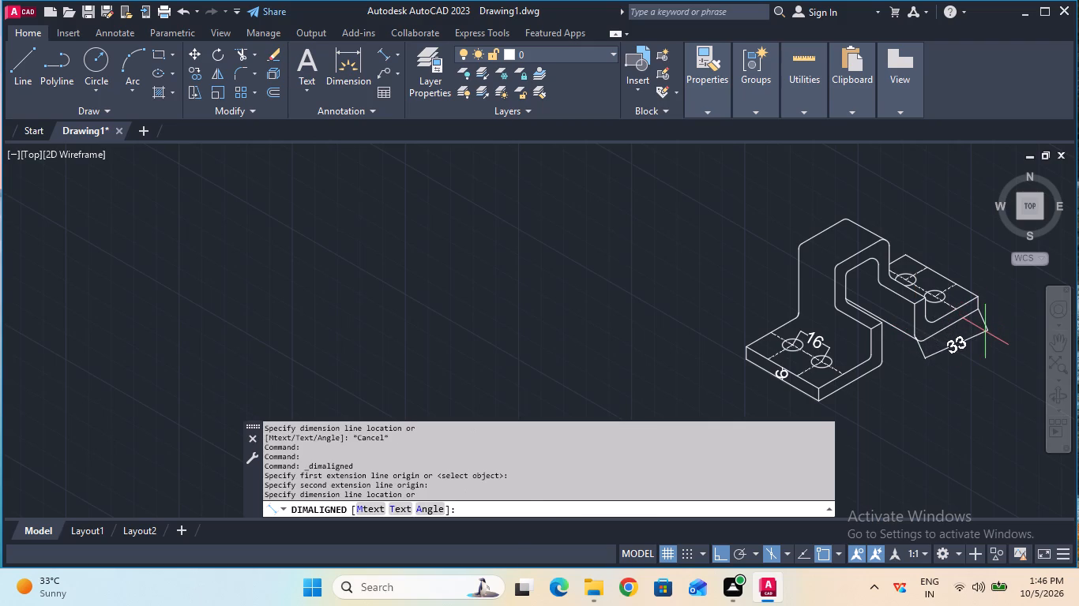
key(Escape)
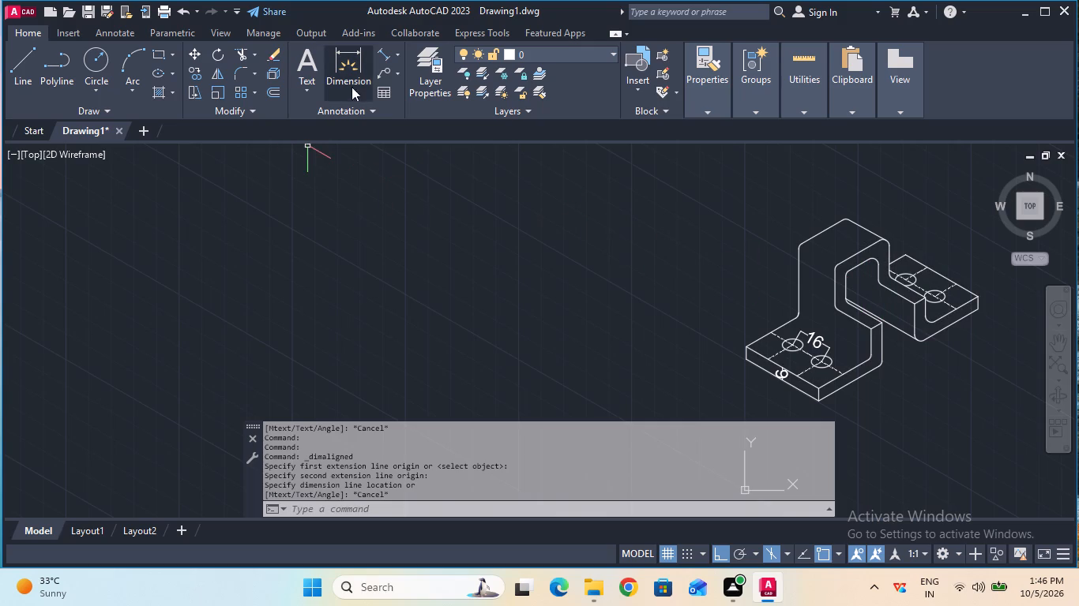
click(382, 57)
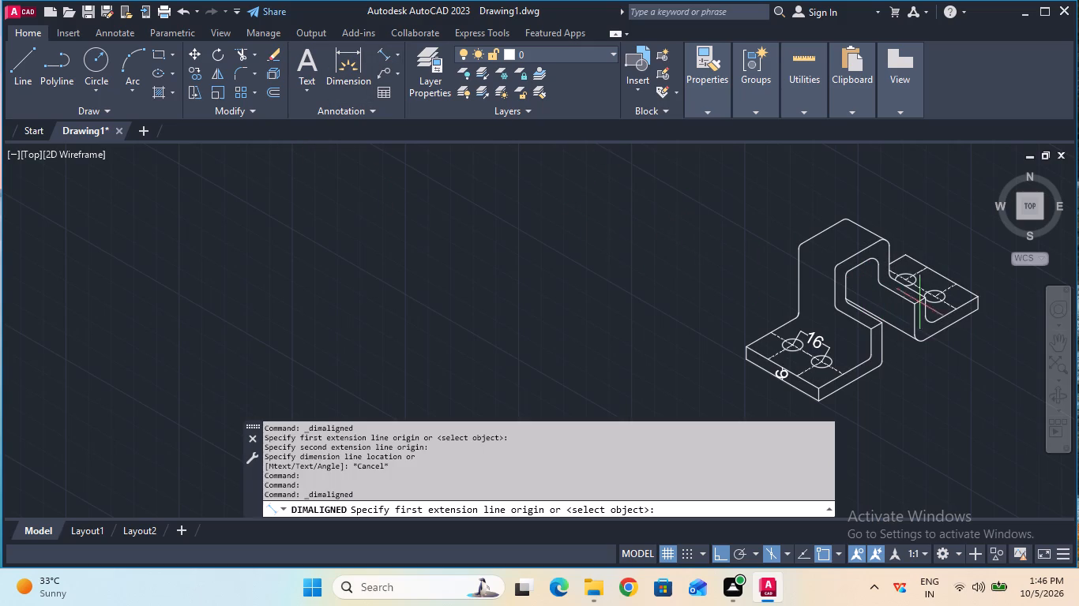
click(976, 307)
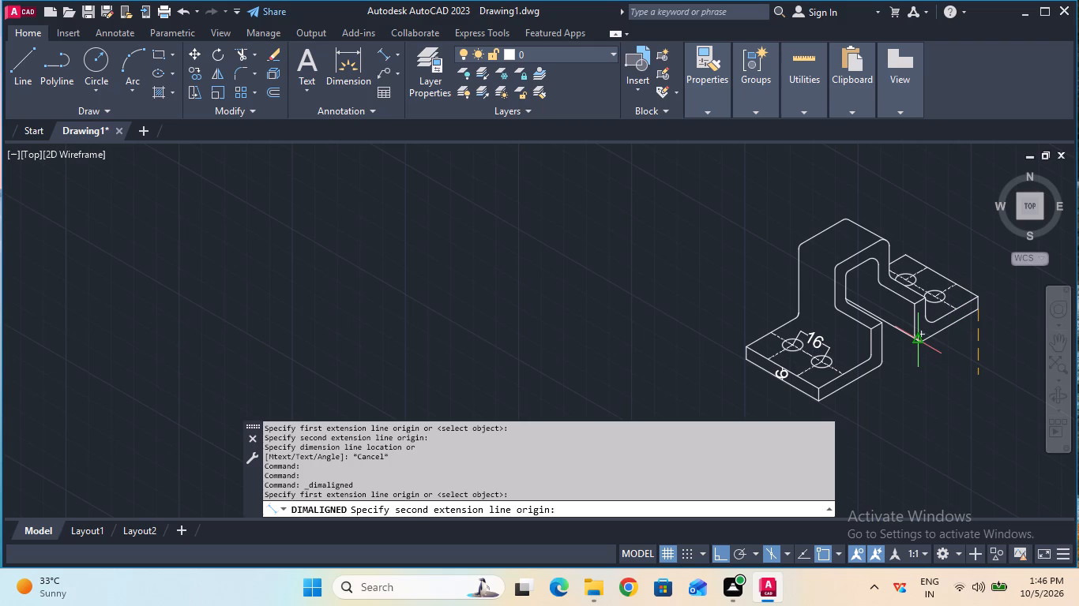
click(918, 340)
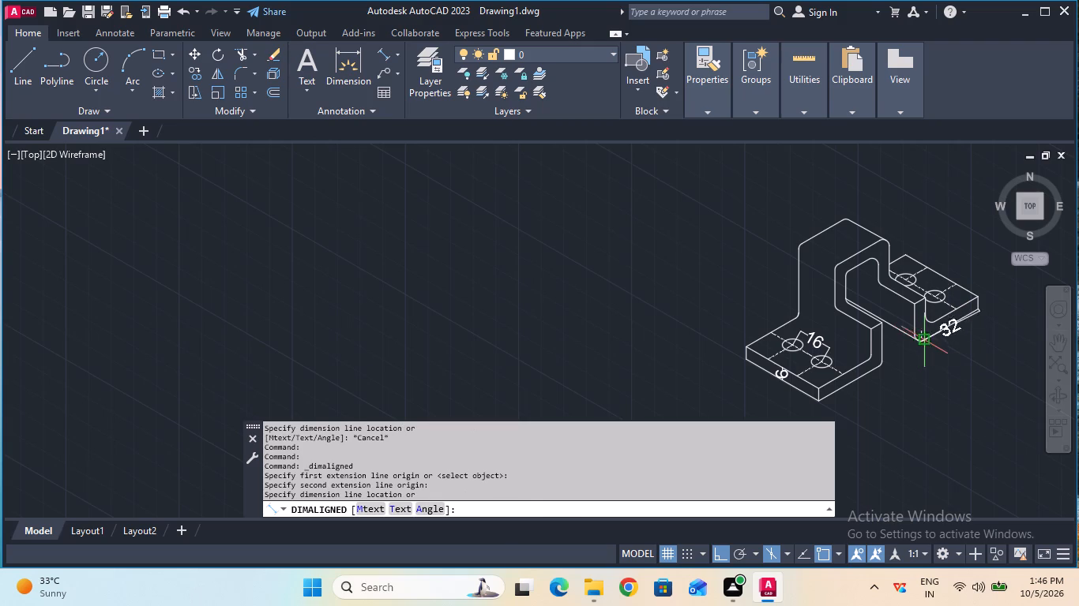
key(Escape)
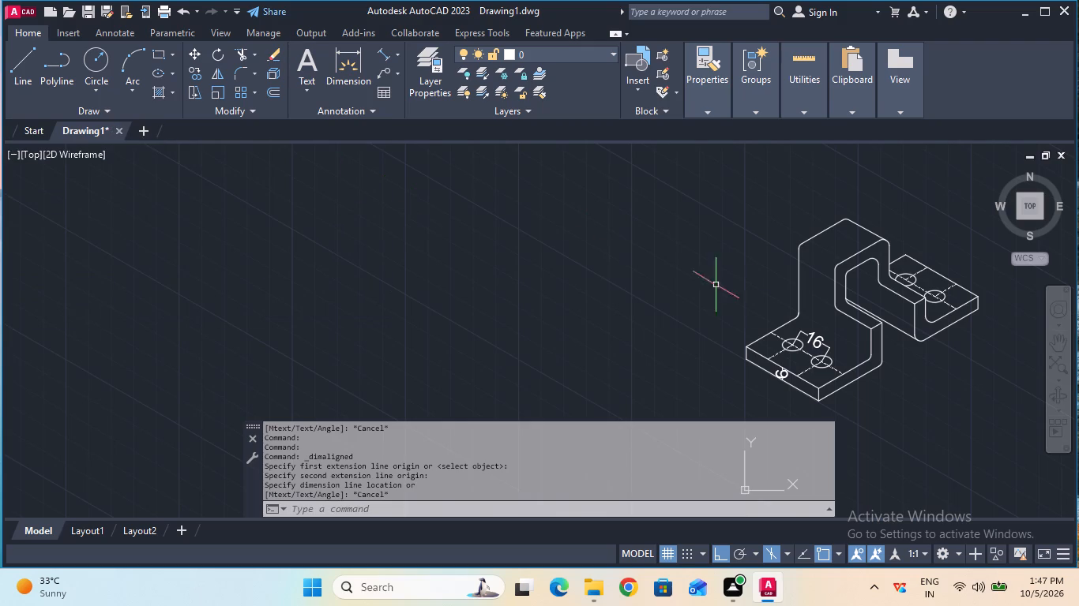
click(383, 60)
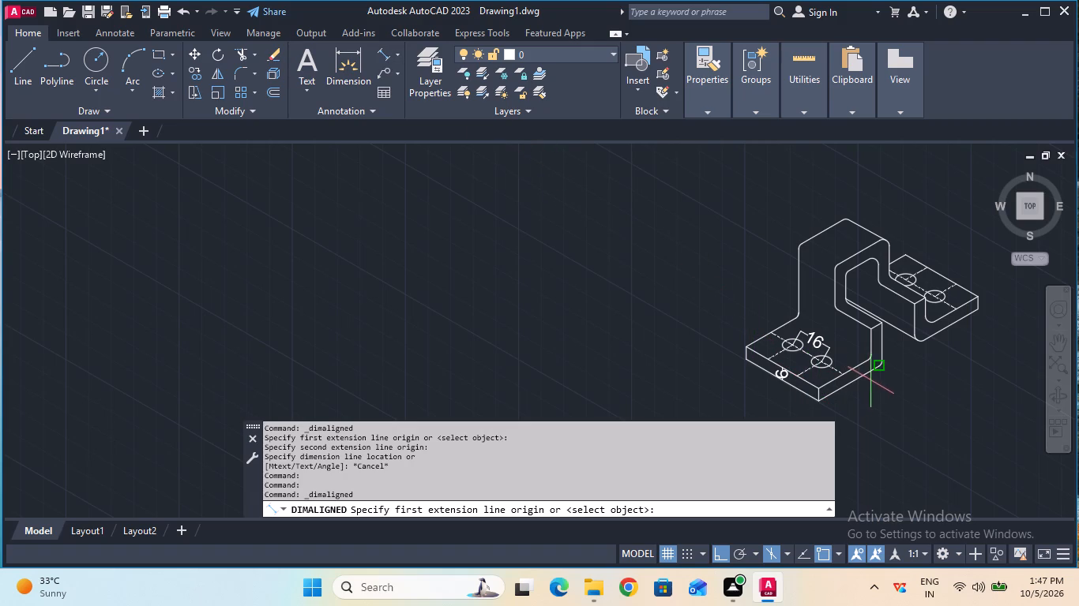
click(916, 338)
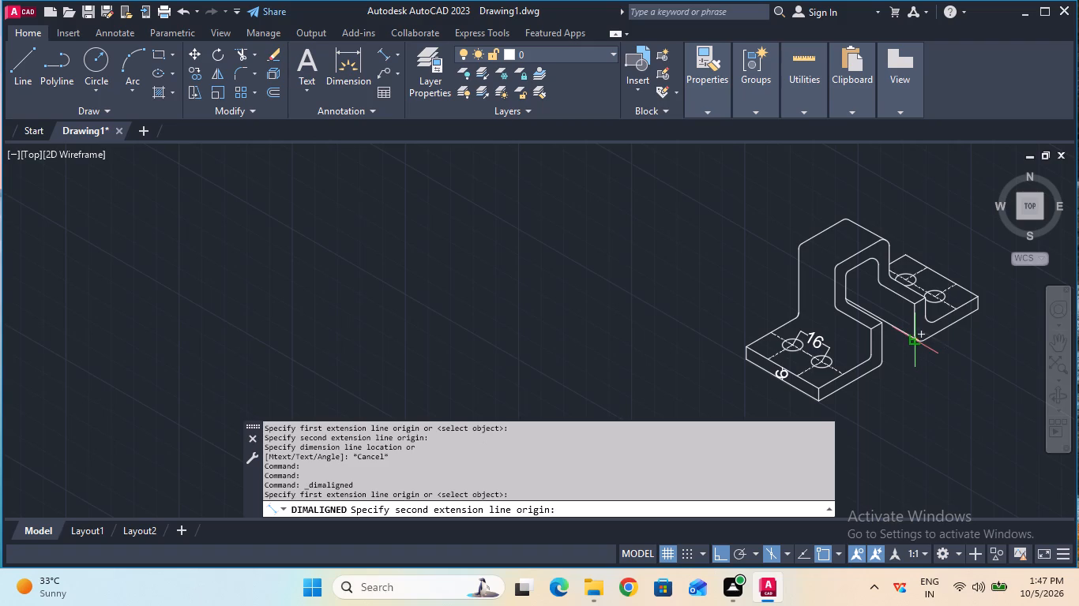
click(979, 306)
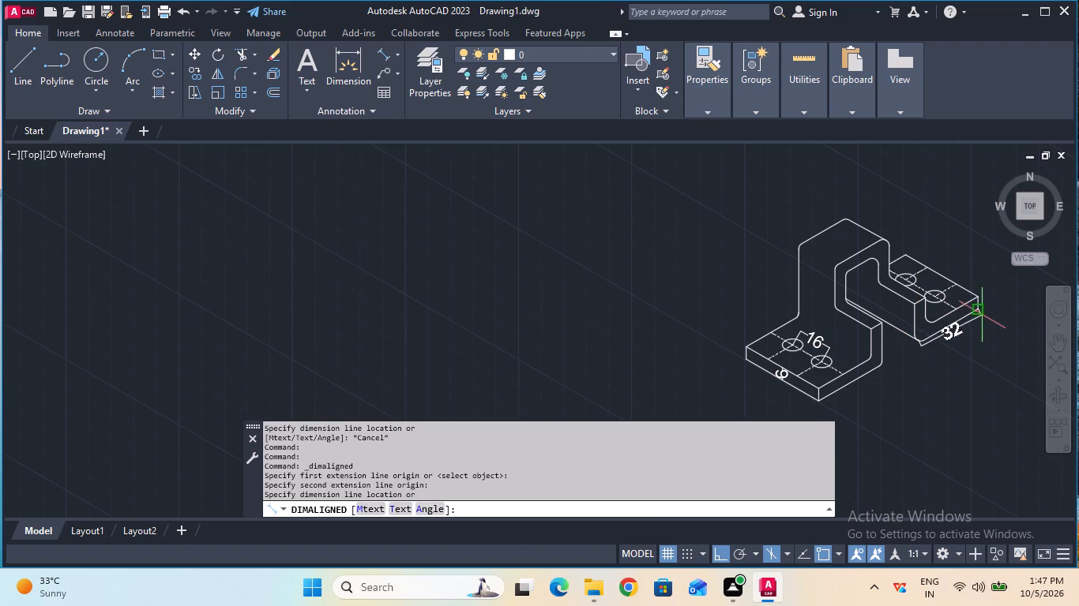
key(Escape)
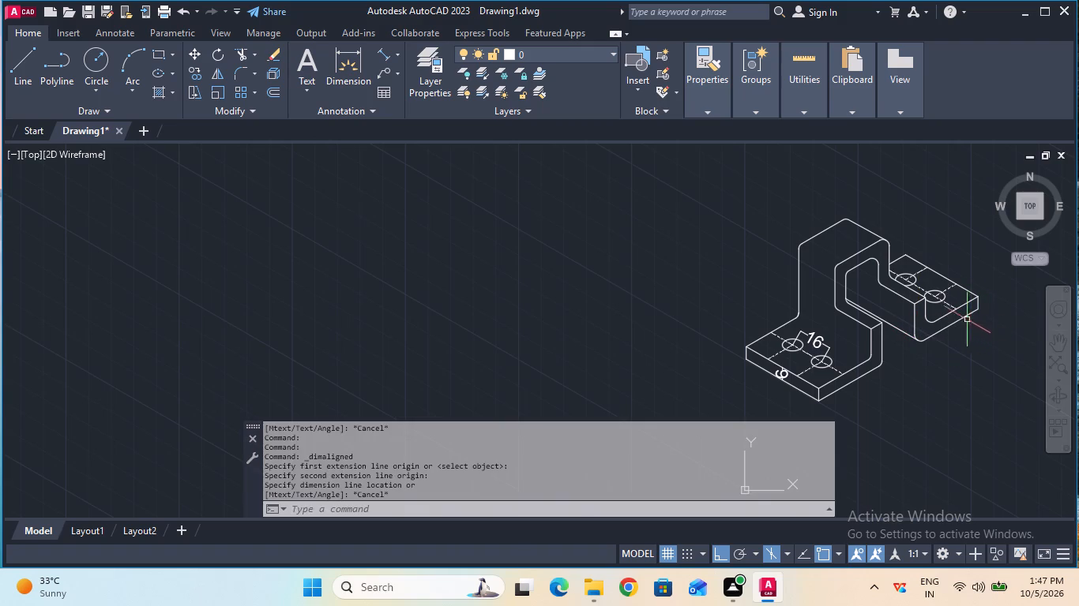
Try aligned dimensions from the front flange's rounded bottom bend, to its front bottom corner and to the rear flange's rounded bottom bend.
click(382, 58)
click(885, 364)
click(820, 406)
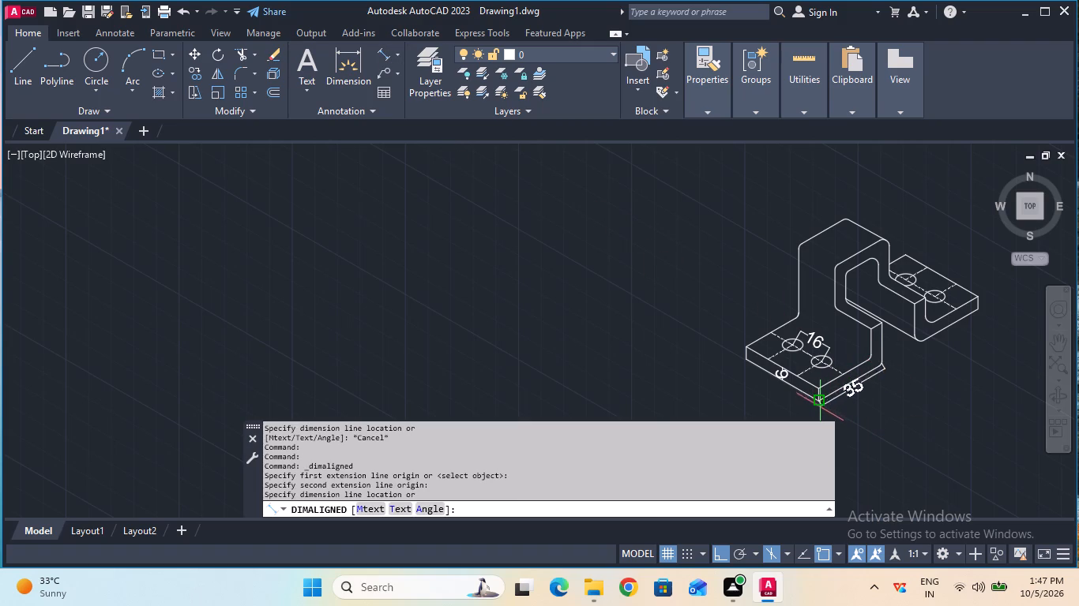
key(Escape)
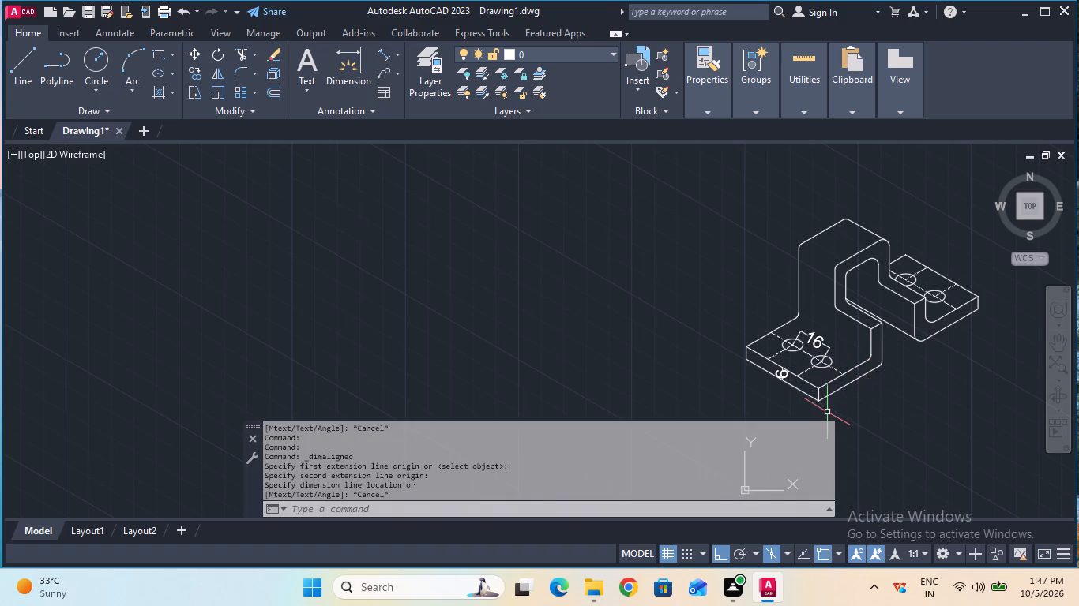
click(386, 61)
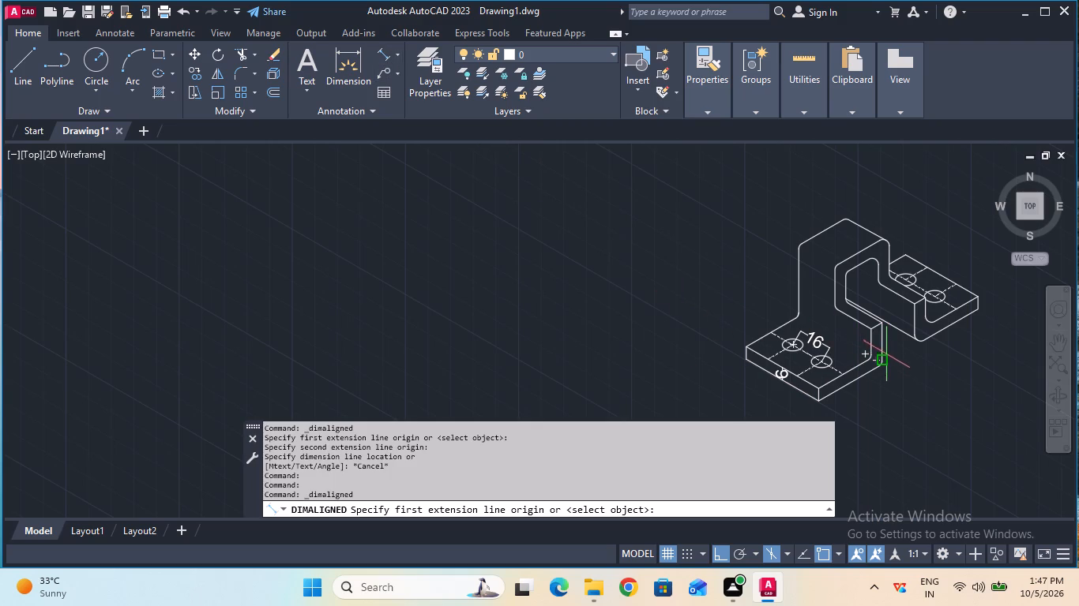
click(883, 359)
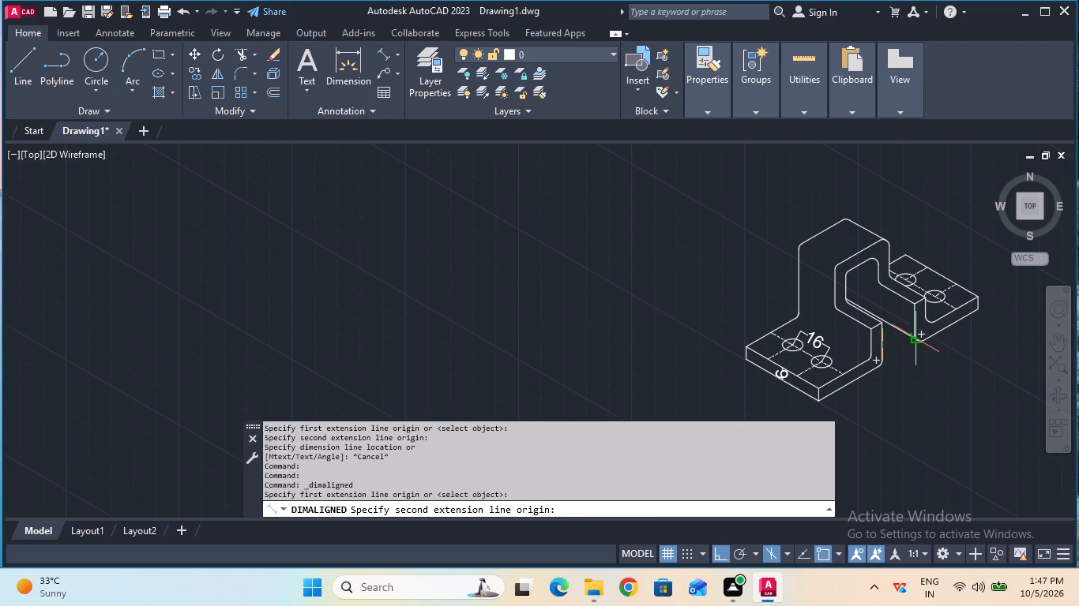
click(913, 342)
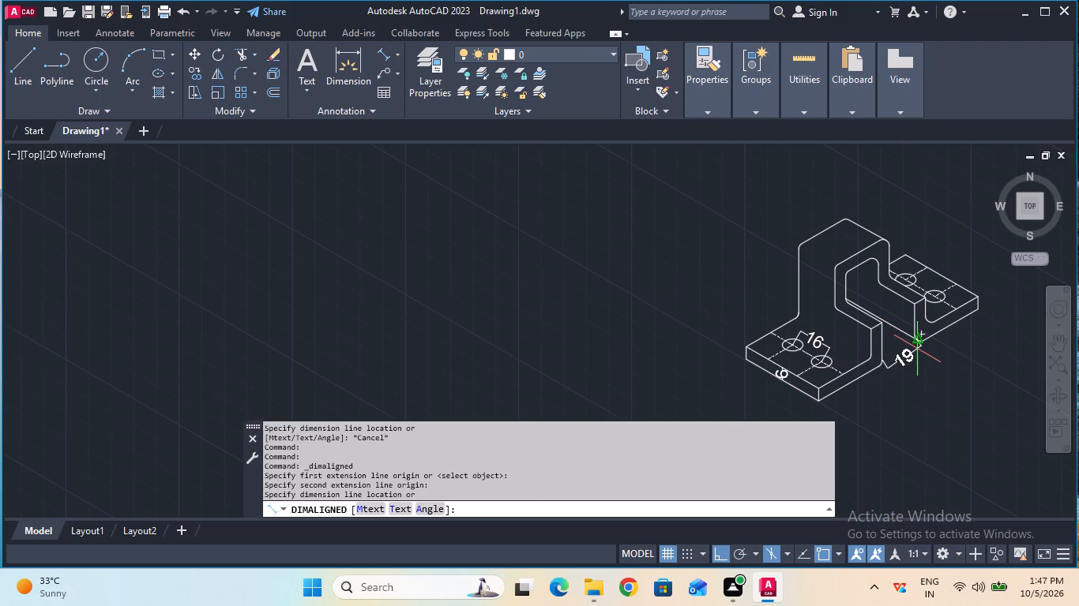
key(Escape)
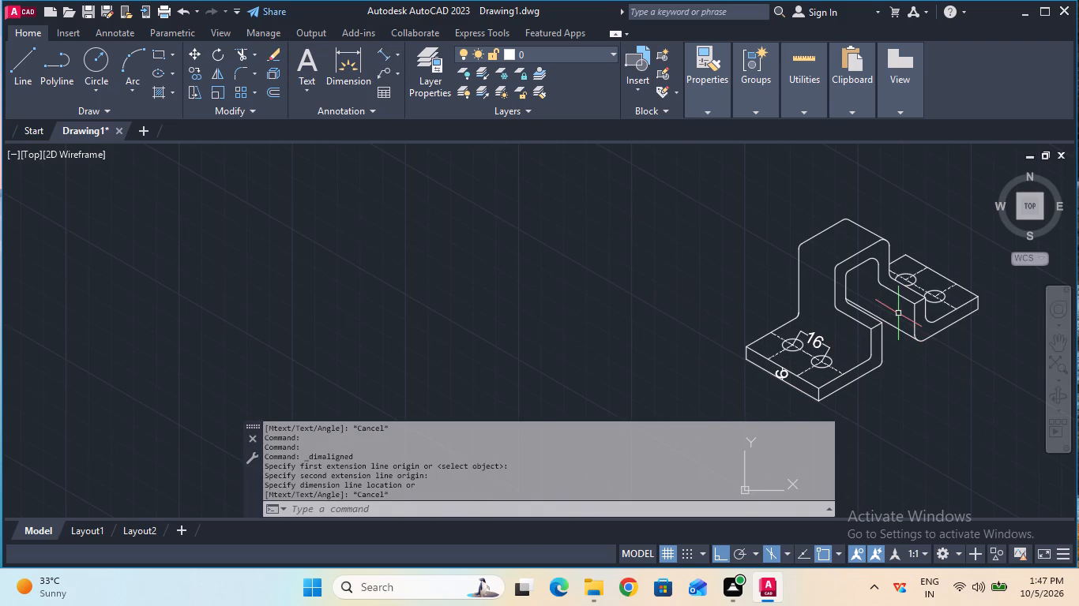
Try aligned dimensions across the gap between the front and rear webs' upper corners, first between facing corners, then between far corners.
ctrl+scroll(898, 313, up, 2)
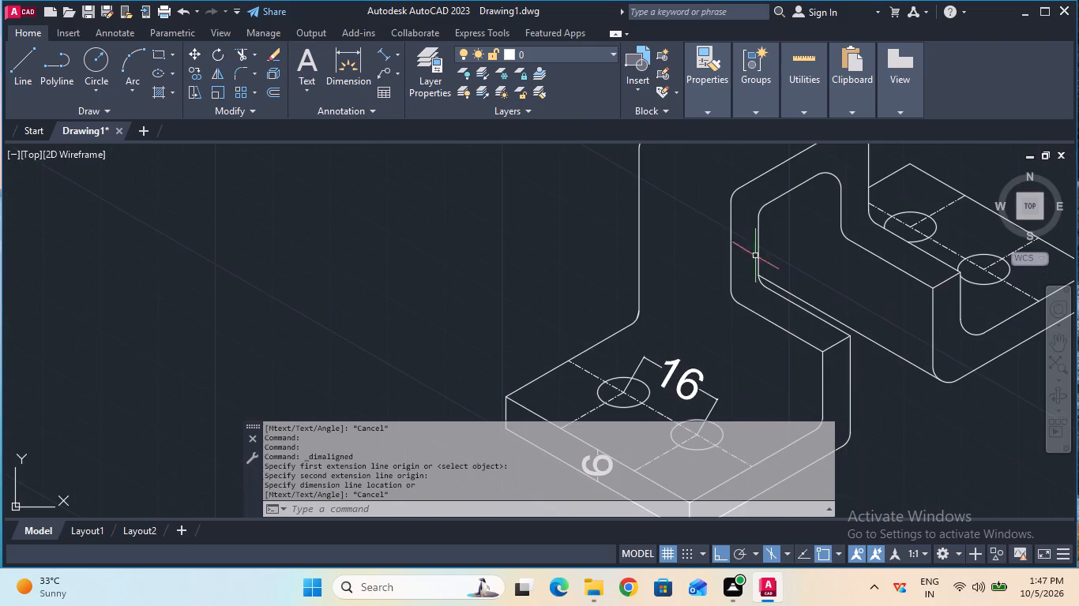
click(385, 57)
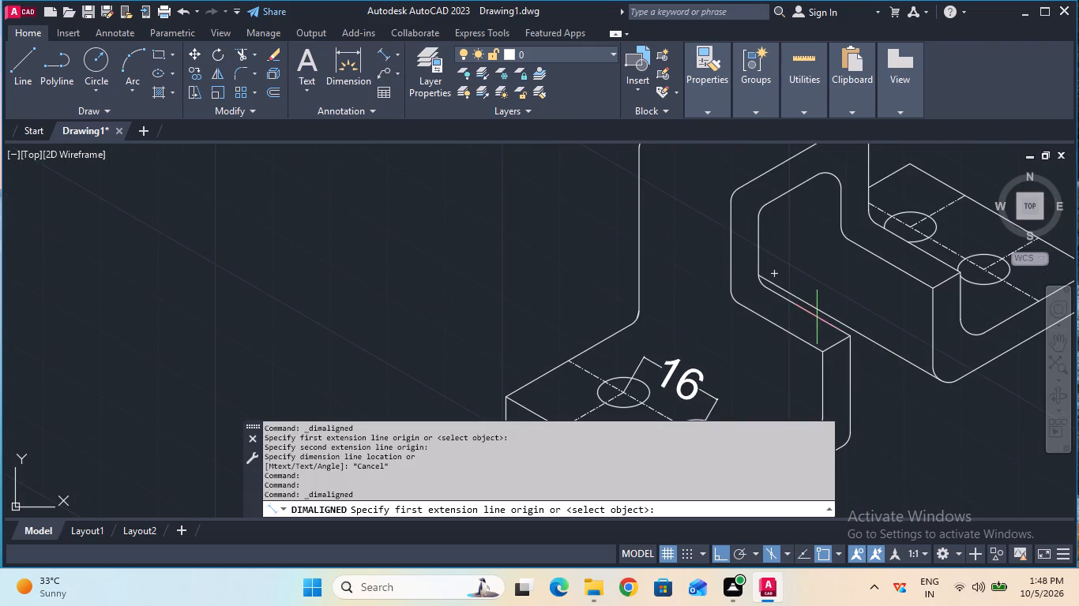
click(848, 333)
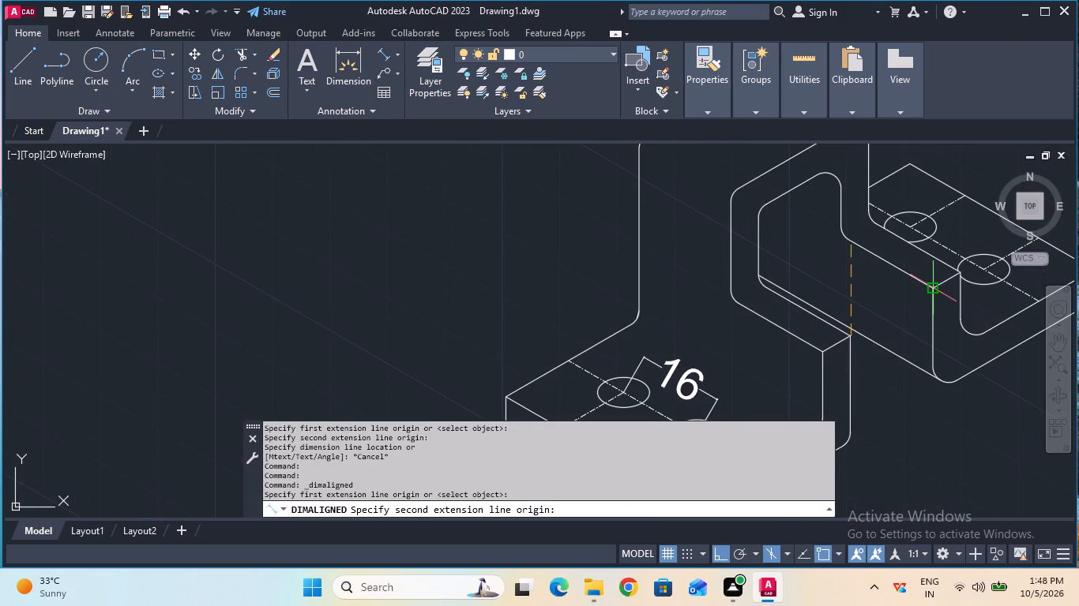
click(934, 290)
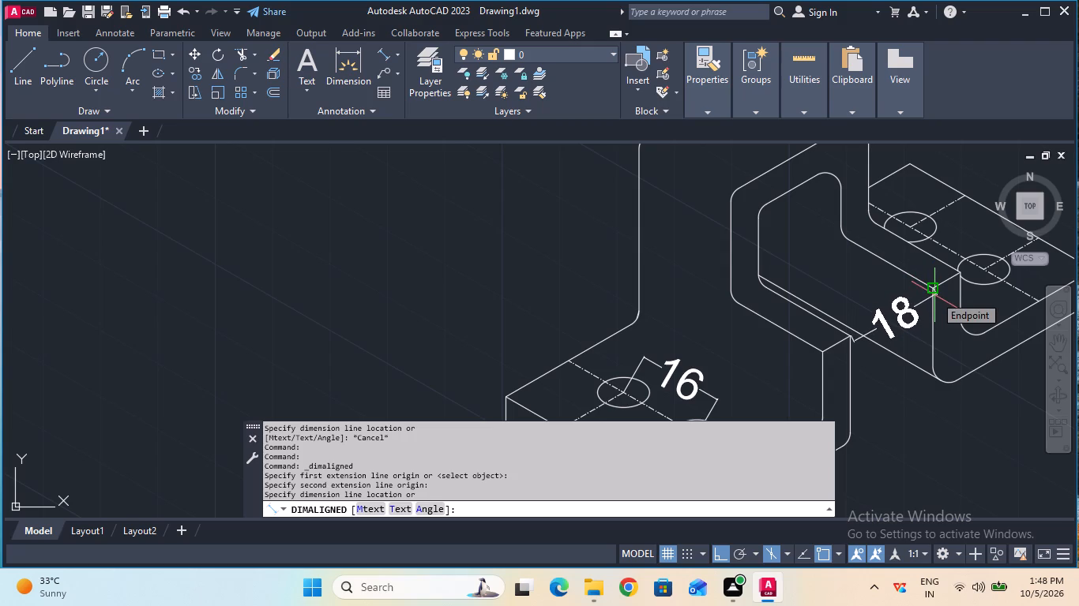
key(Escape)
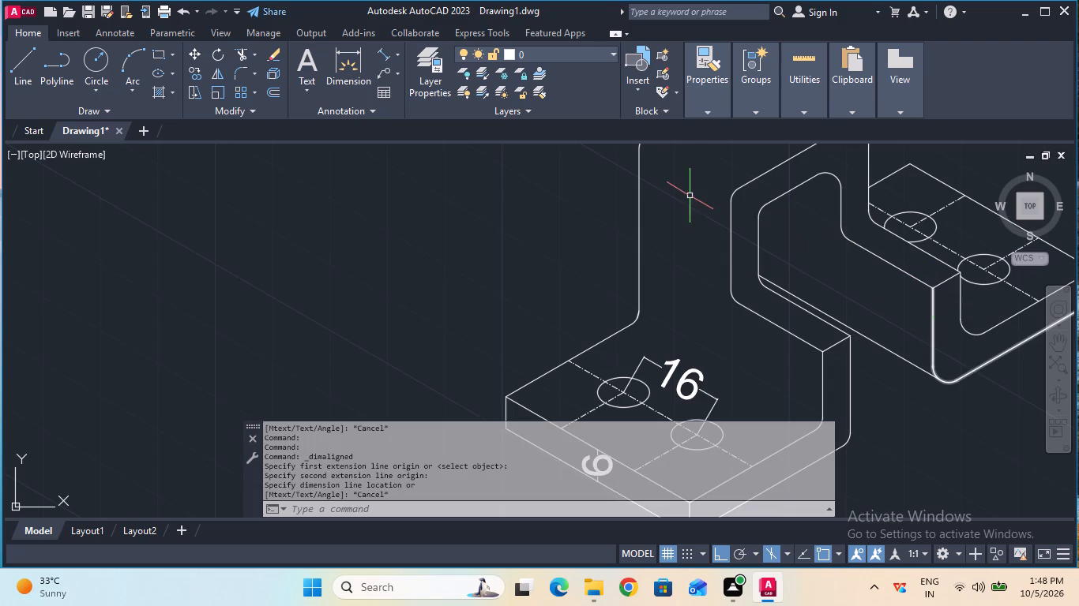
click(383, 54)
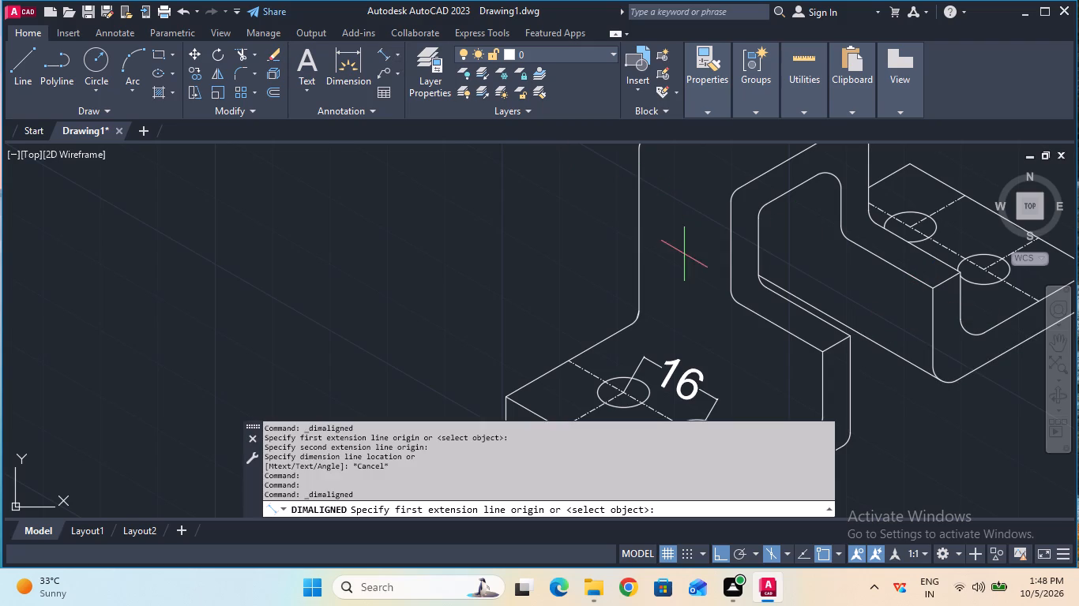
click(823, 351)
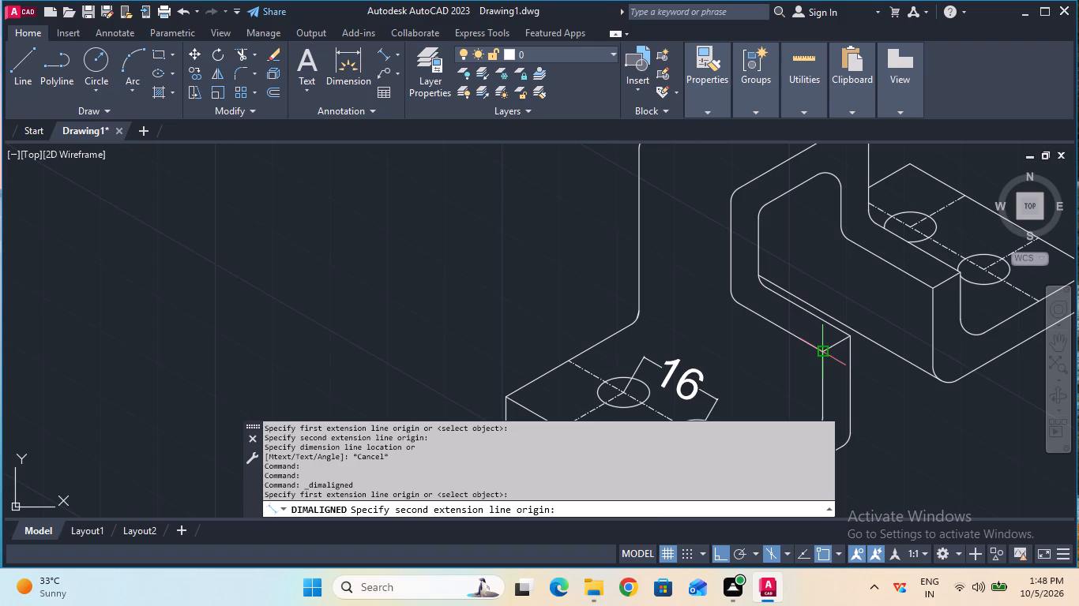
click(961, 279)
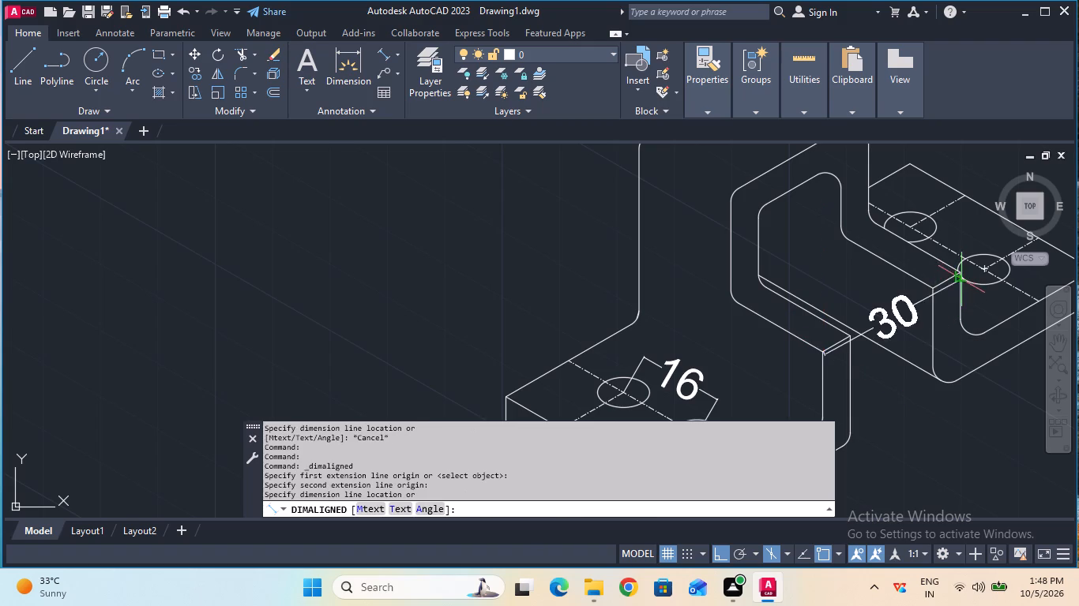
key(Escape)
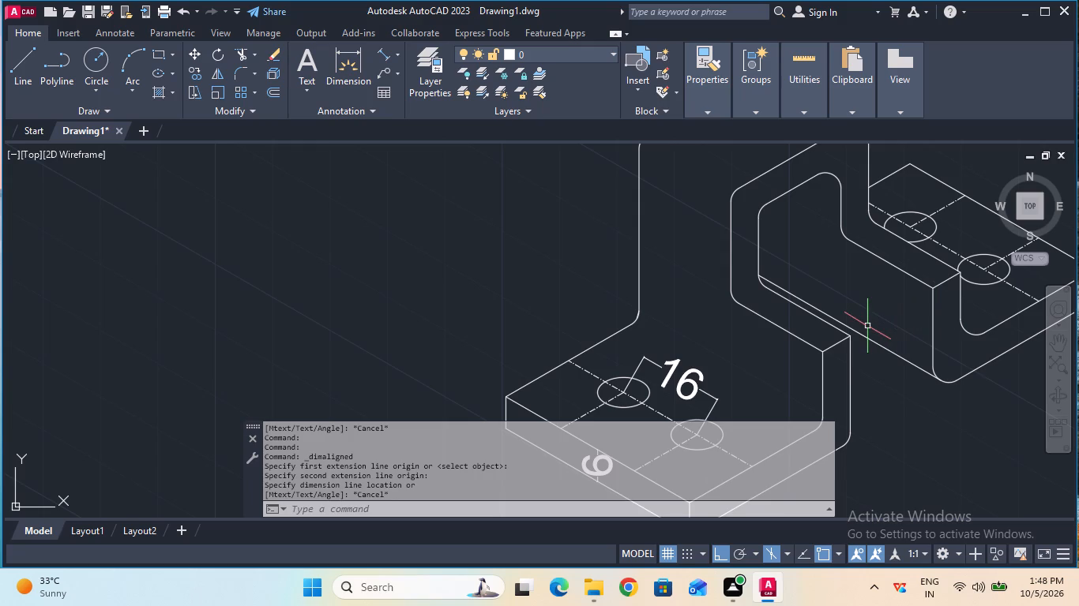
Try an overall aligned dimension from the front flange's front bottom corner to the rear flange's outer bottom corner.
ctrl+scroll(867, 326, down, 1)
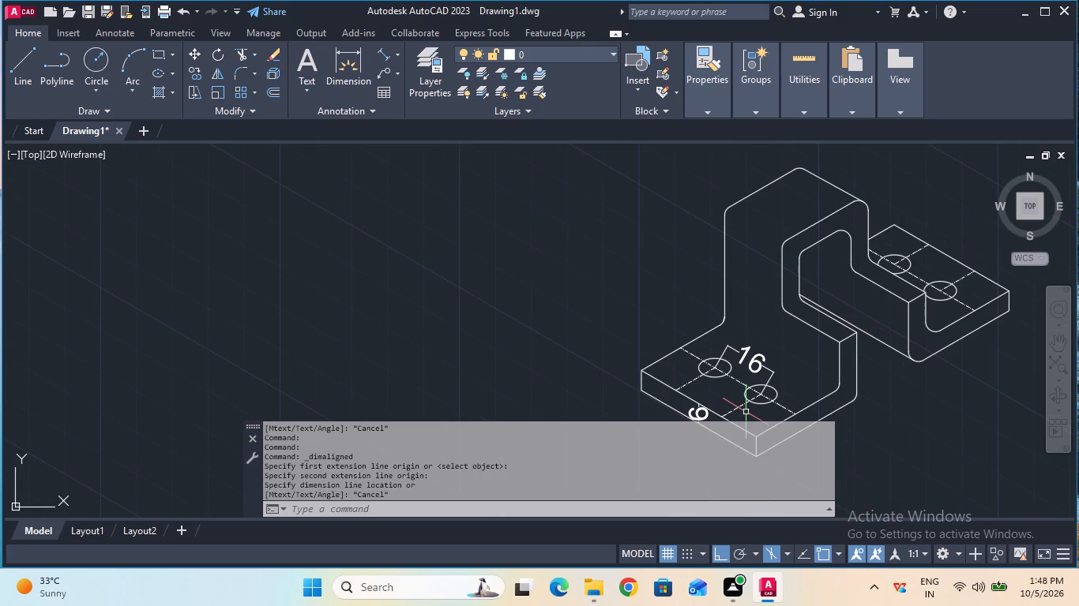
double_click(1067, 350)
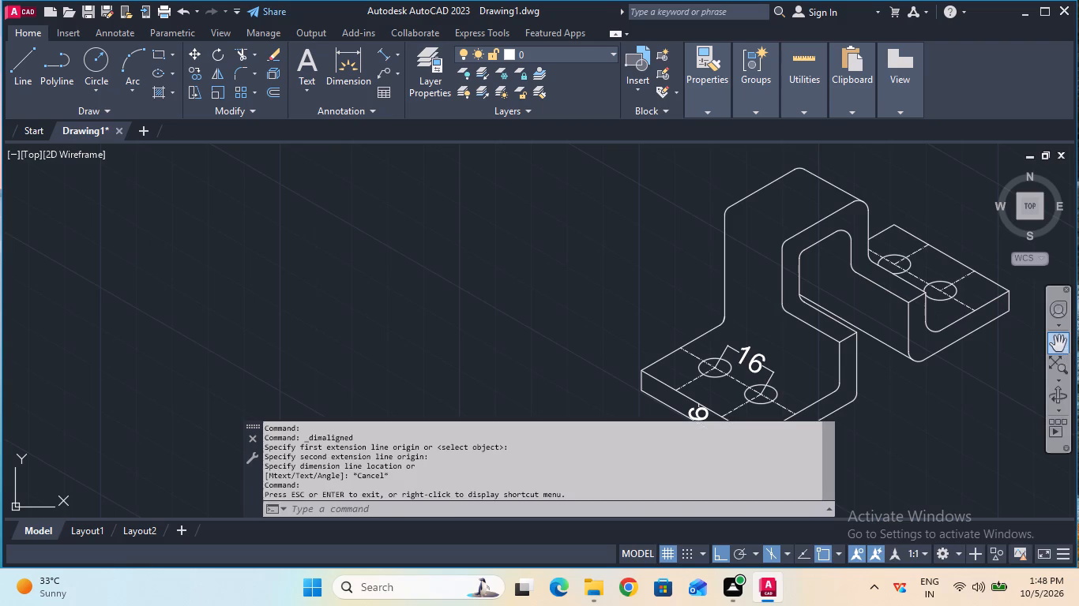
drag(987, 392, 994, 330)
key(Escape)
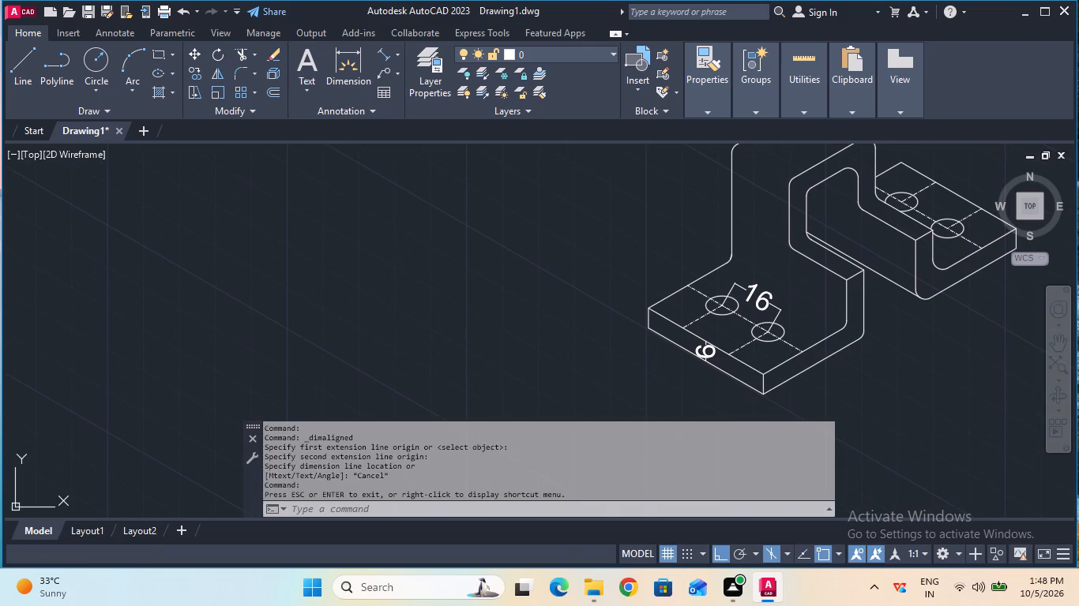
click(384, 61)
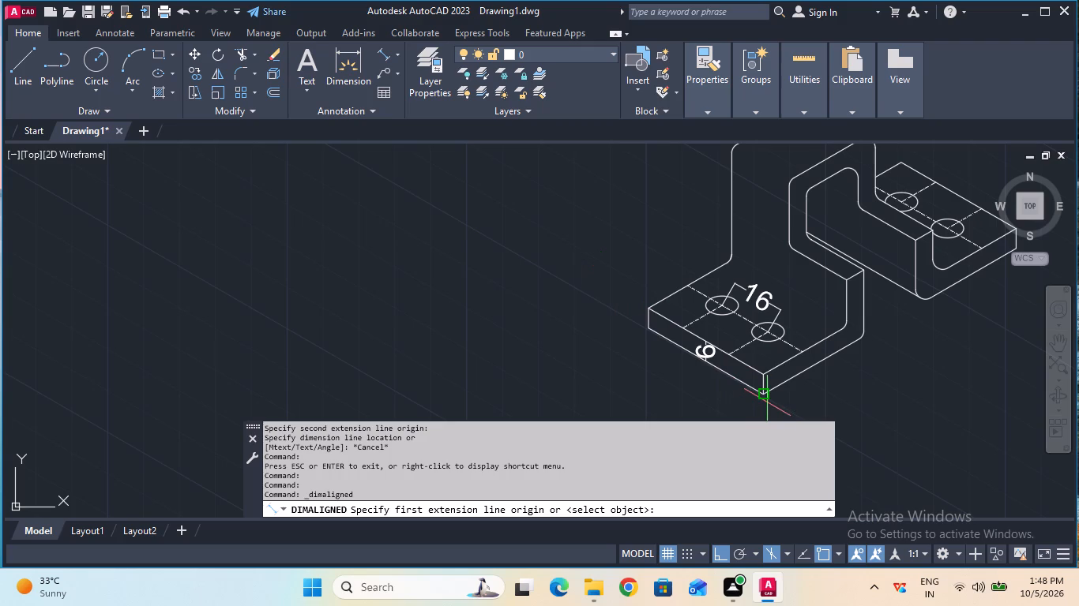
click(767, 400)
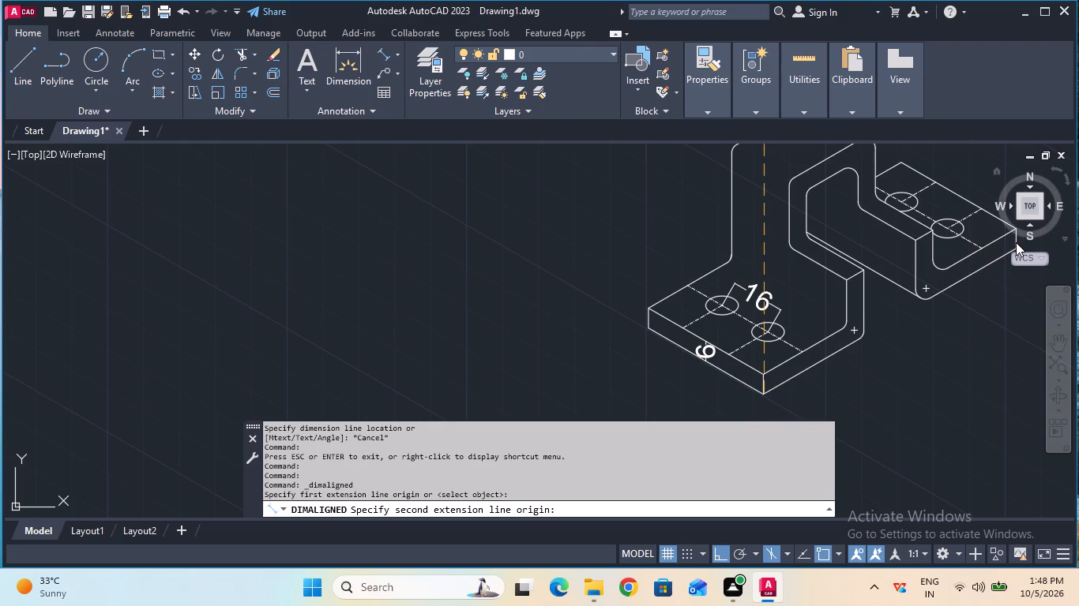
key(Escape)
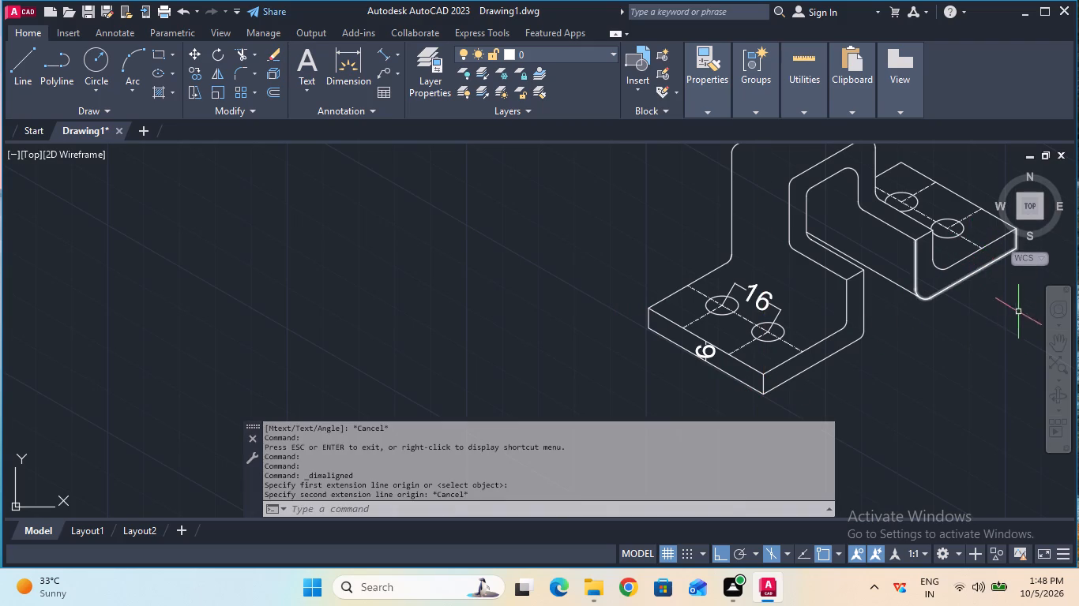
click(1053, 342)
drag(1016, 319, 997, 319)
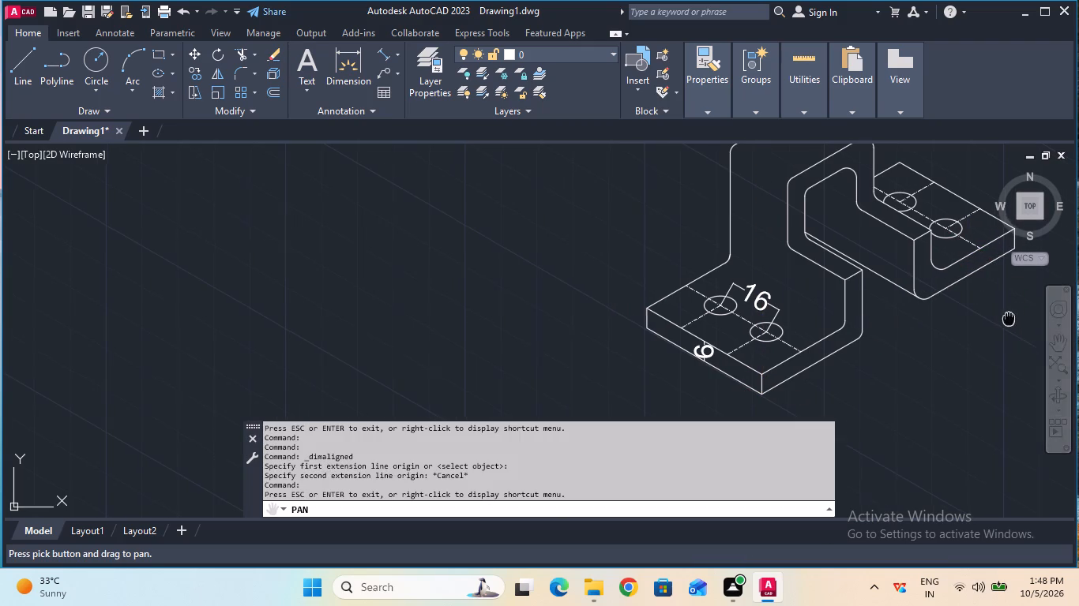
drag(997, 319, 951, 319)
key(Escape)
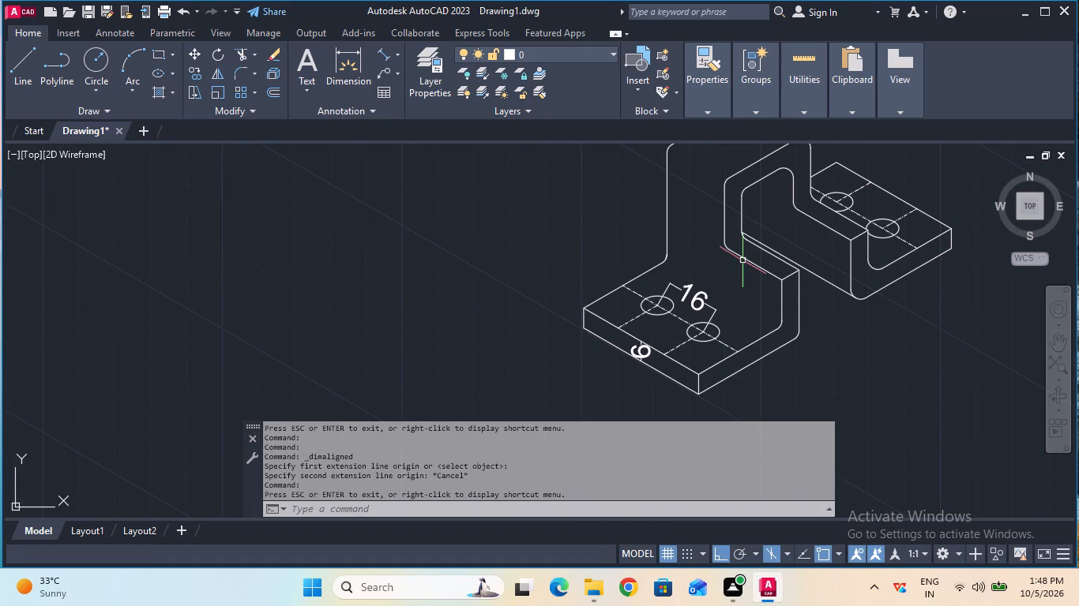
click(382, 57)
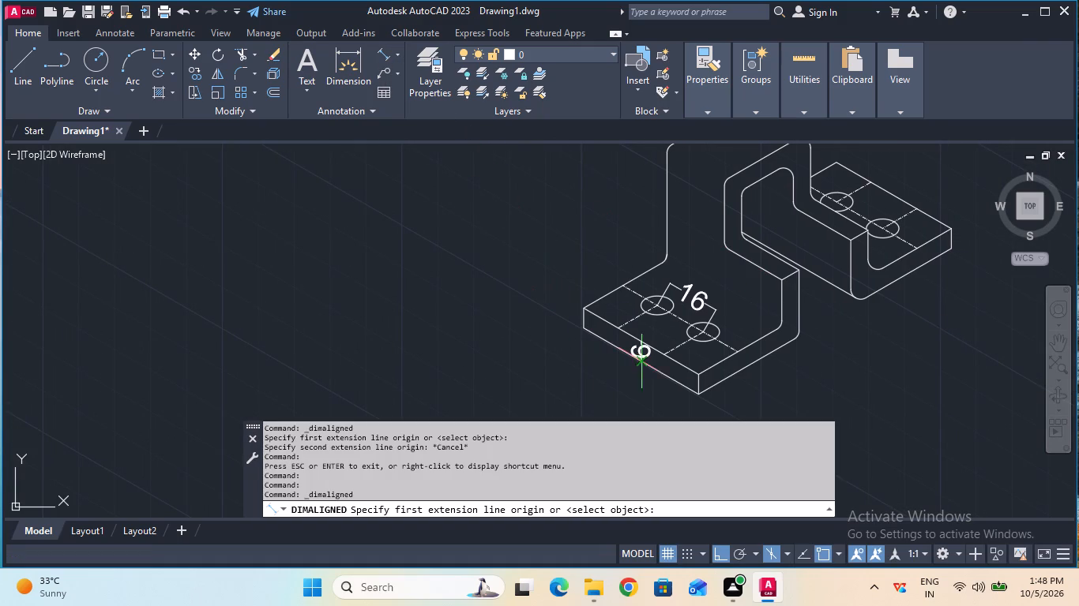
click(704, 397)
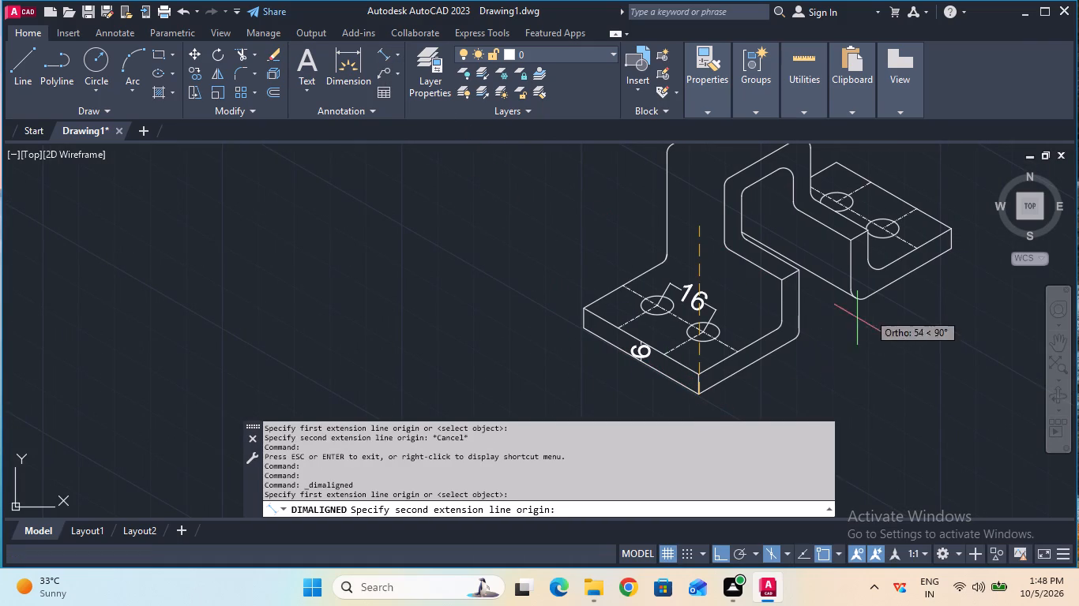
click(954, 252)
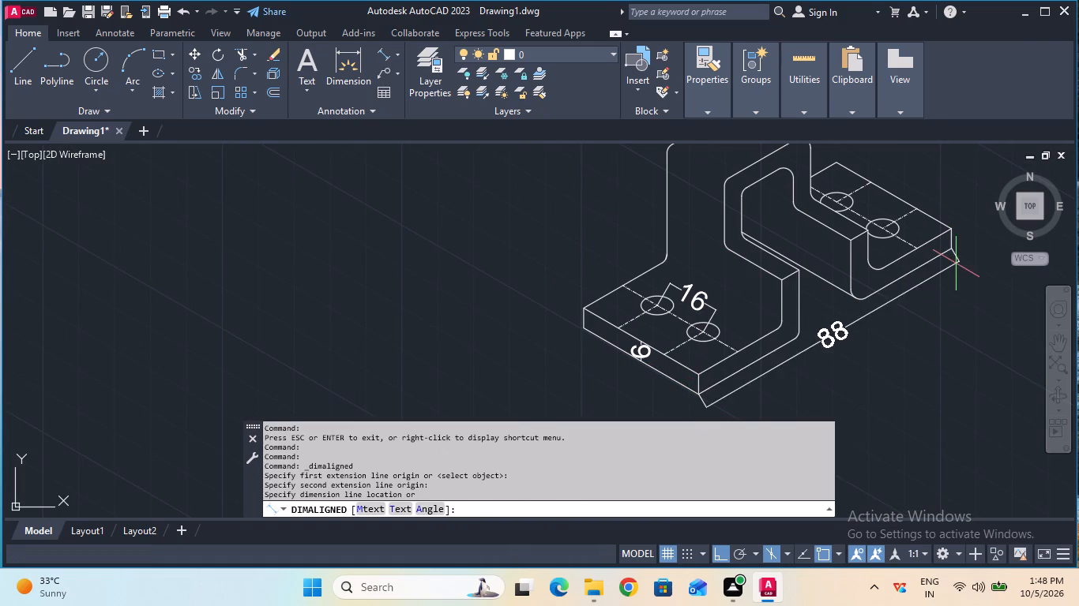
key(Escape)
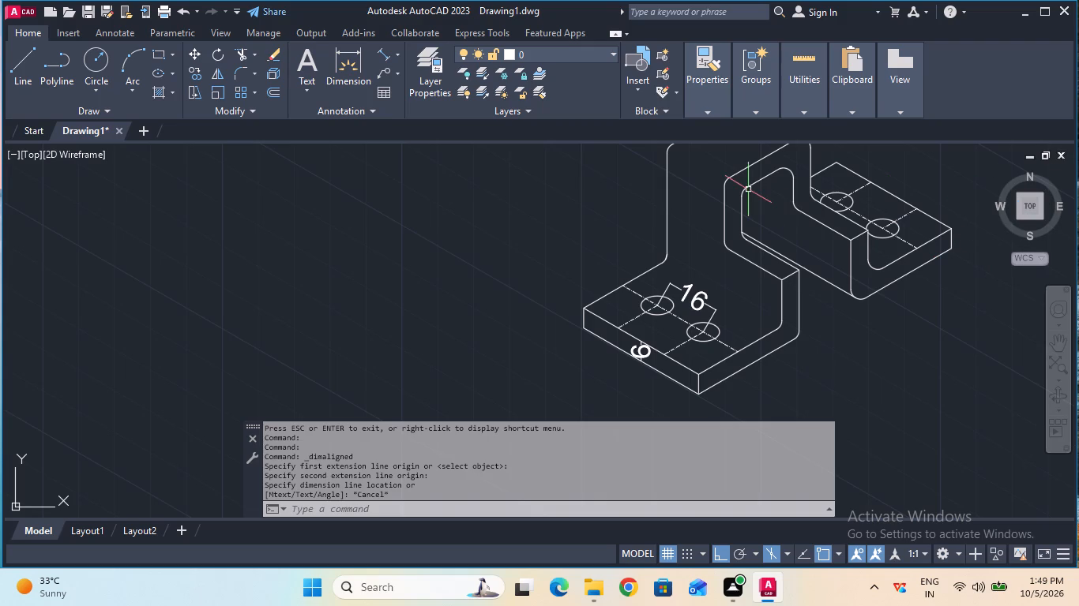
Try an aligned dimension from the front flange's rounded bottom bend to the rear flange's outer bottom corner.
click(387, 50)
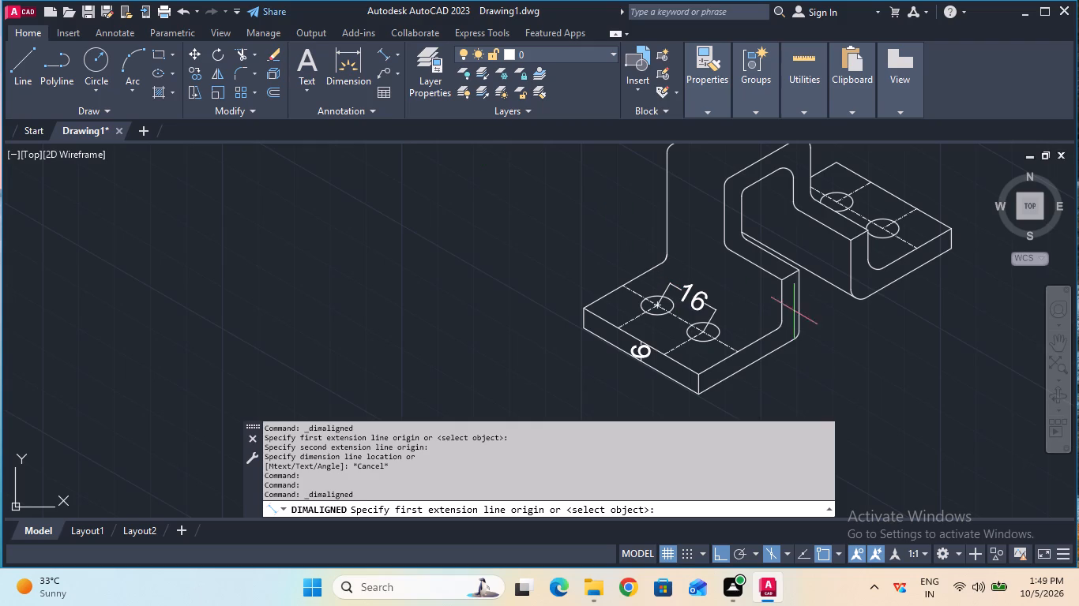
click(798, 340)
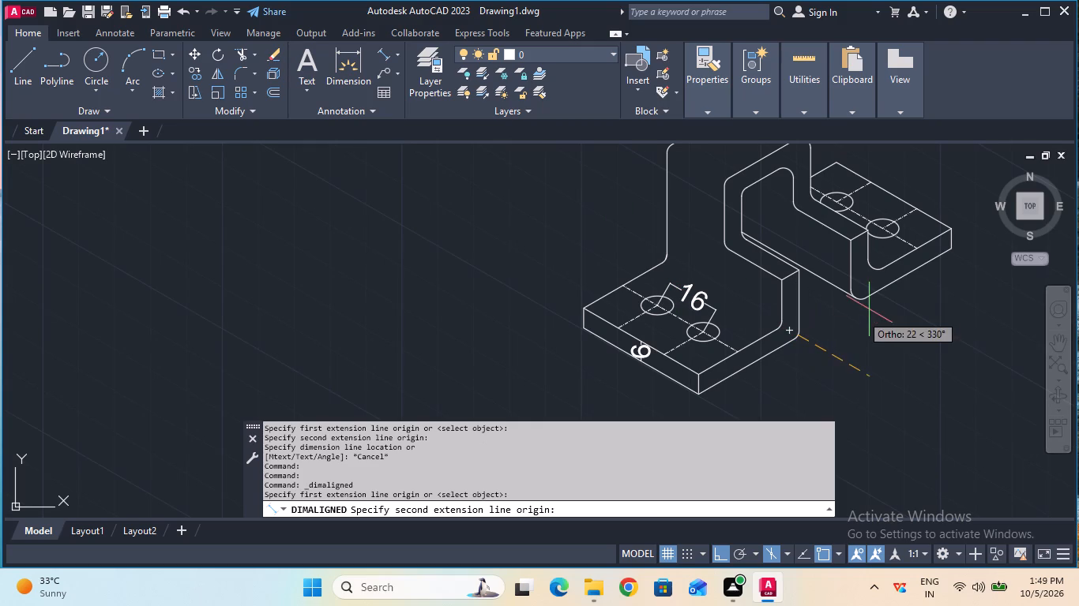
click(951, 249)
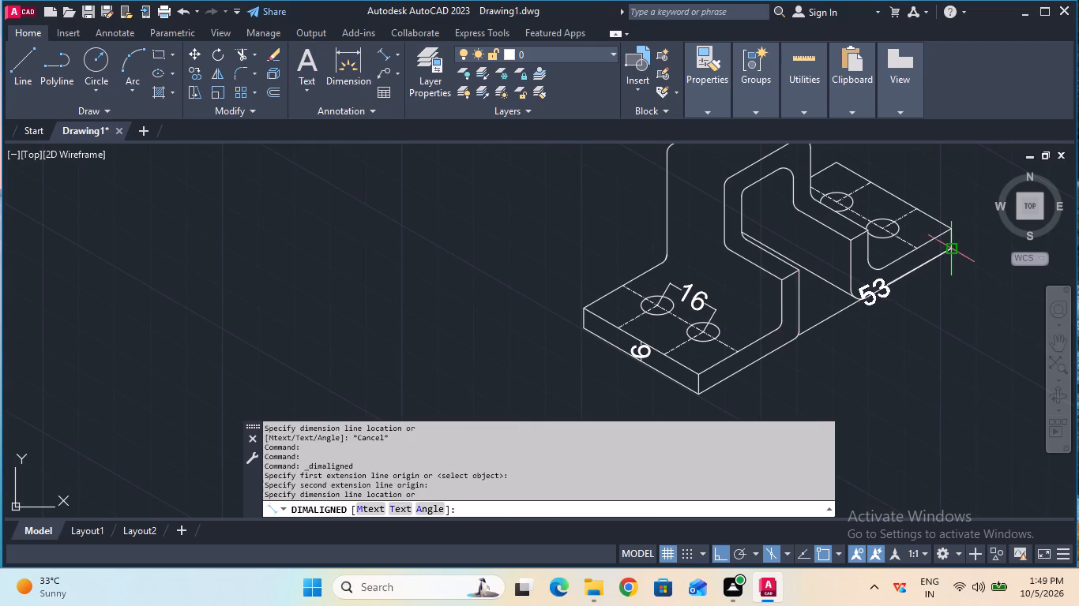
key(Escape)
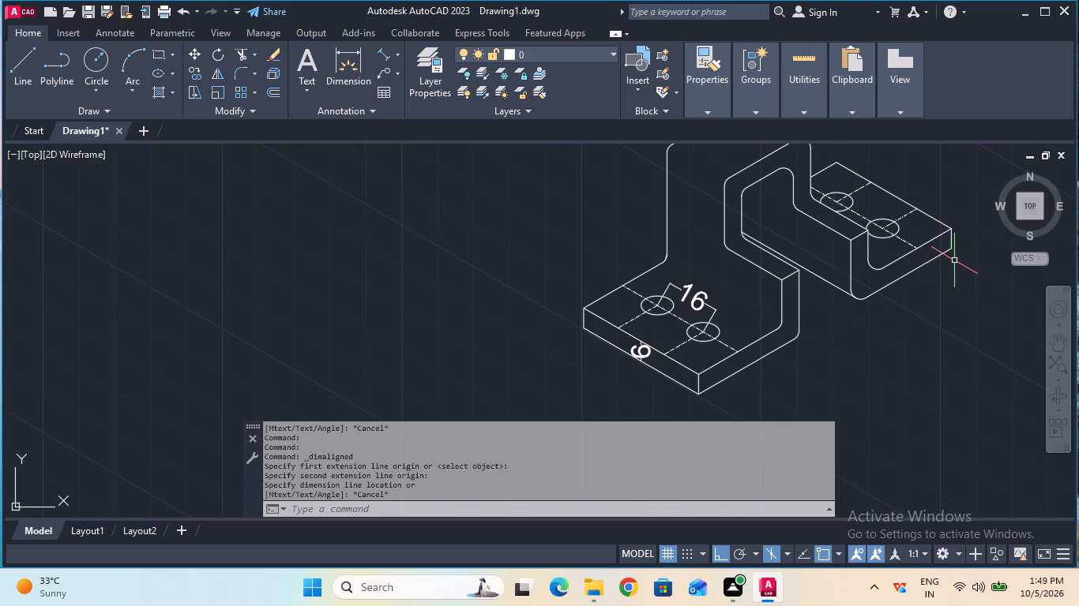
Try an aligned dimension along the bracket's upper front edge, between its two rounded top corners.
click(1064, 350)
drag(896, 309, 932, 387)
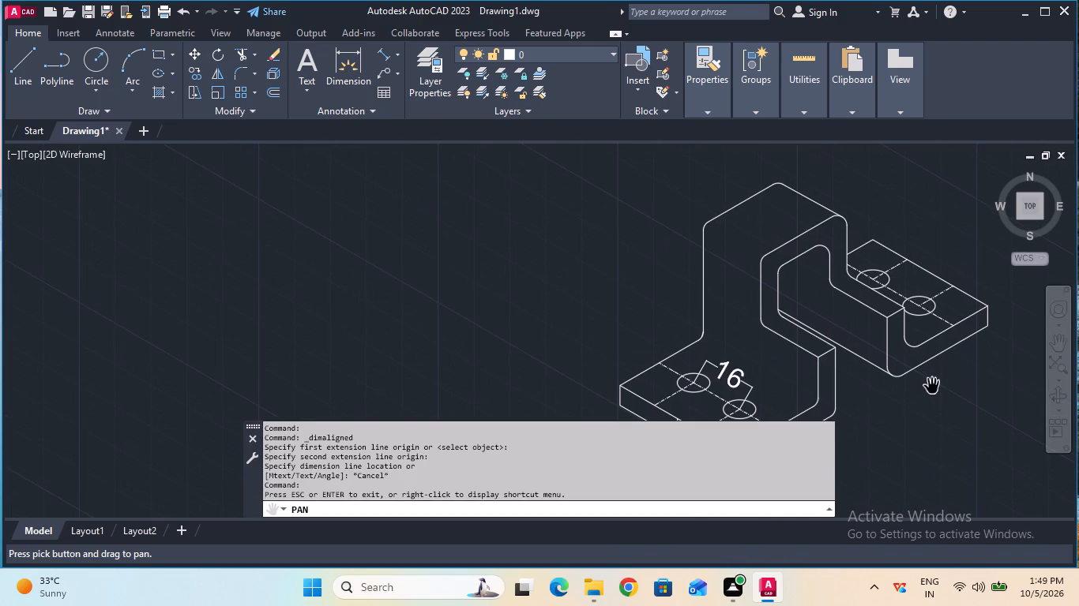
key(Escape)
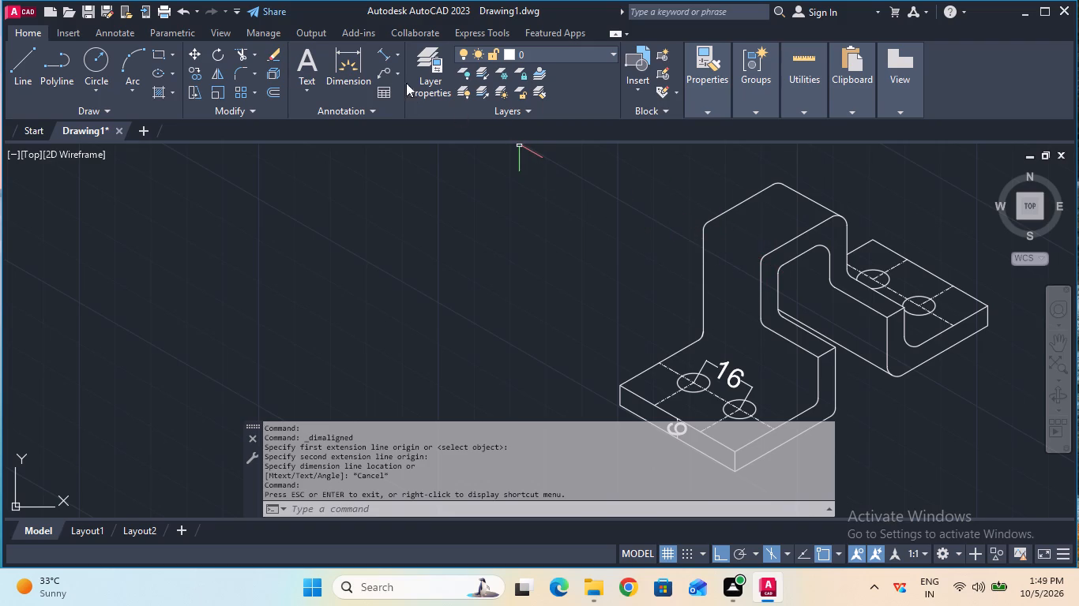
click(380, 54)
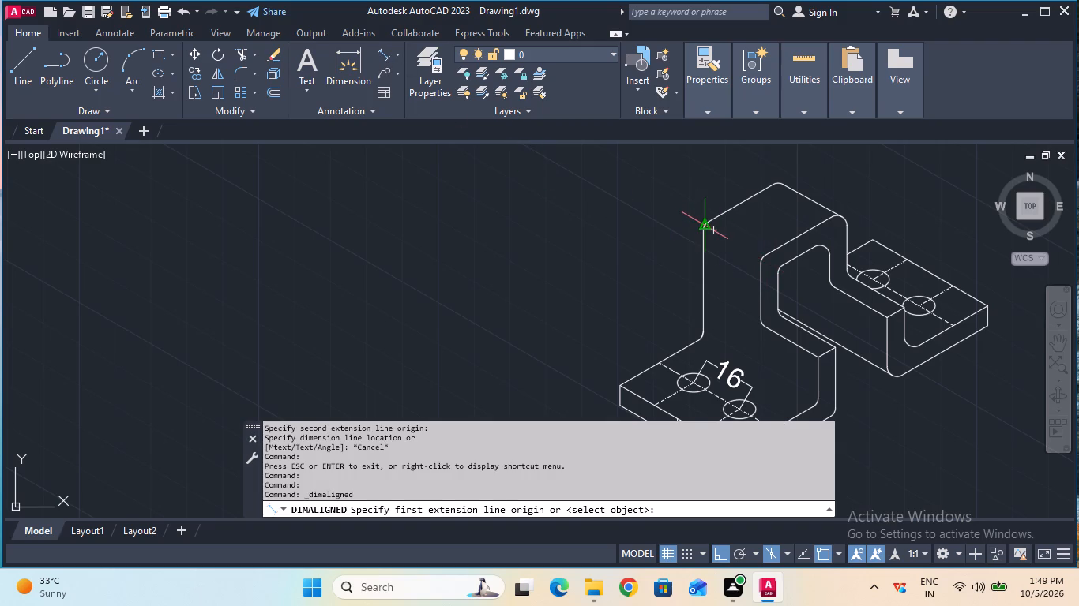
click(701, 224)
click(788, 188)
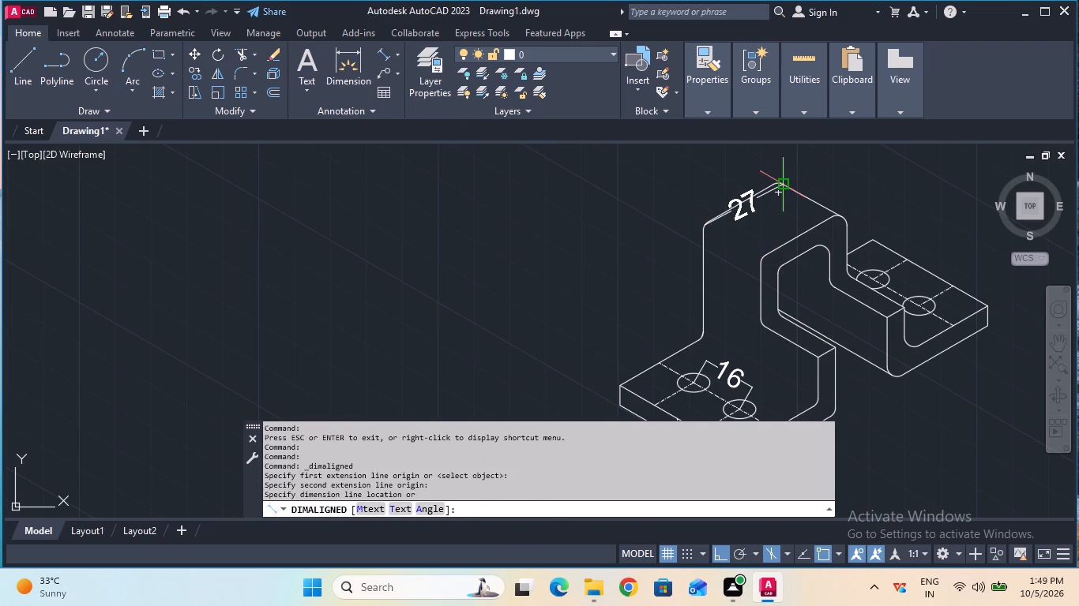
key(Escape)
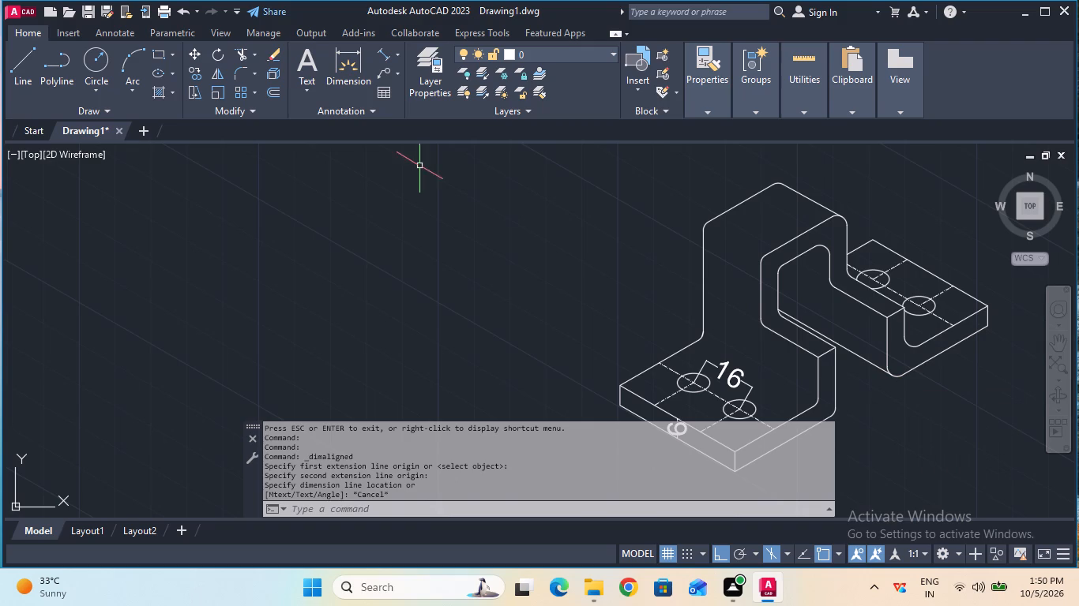
Draw a short construction line in the top isoplane, continuing the rear flange's bottom edge past its rounded bend.
click(18, 60)
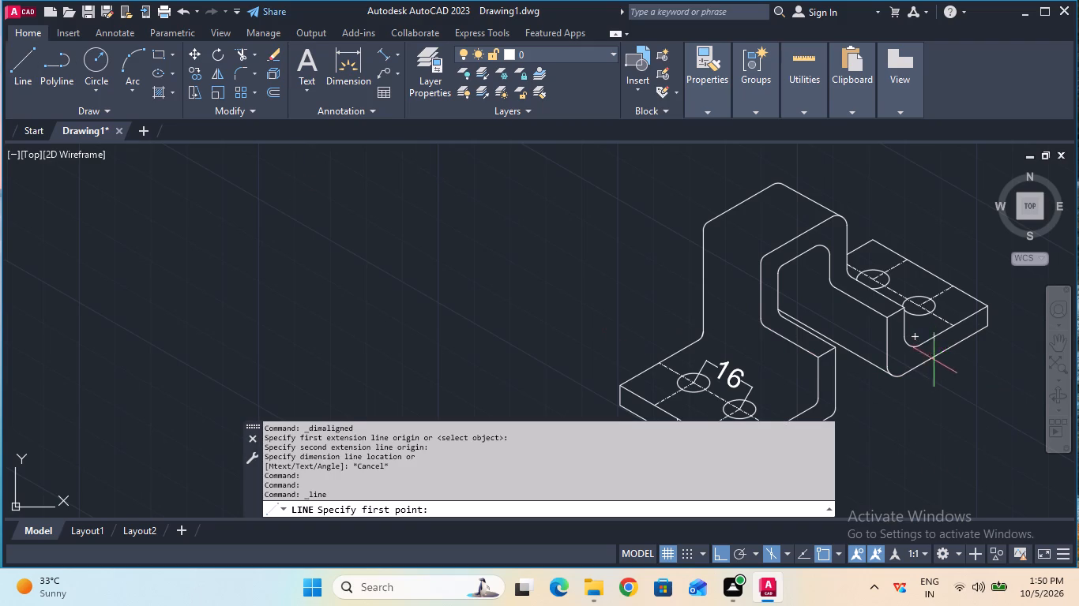
click(900, 376)
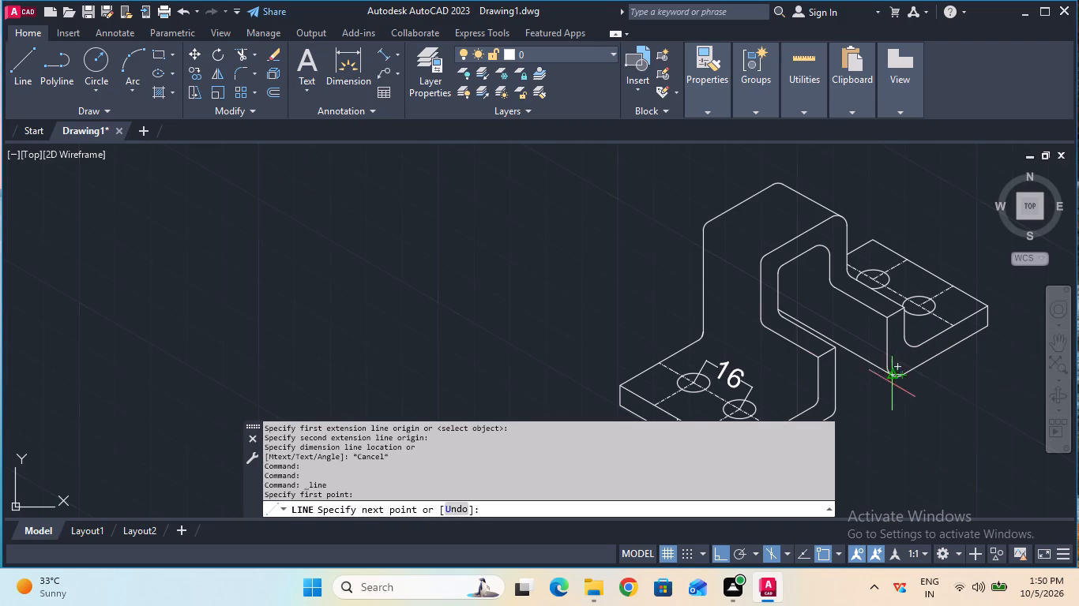
key(F5)
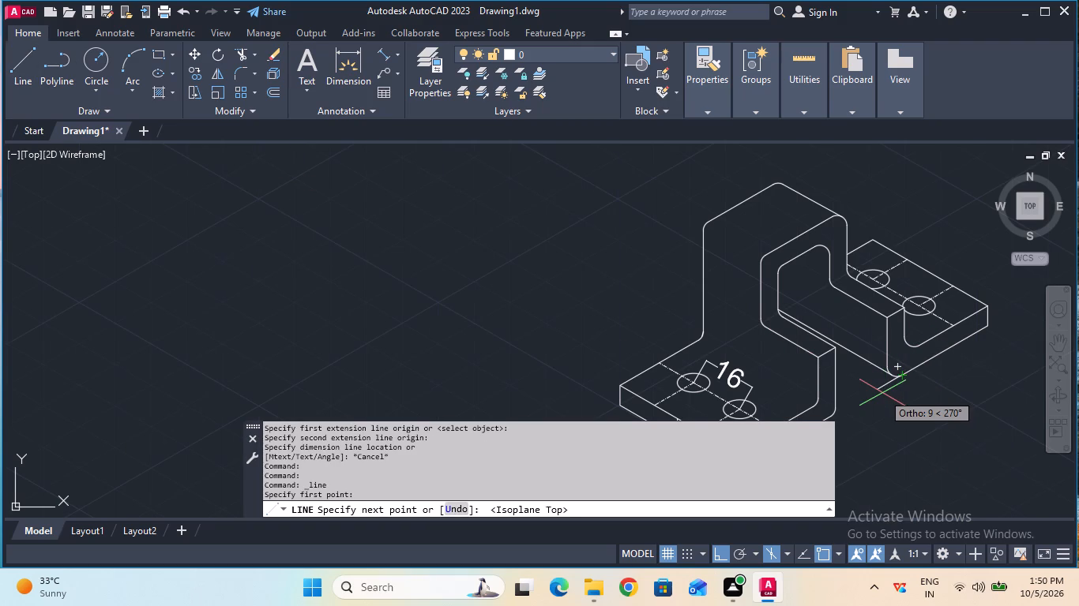
click(882, 393)
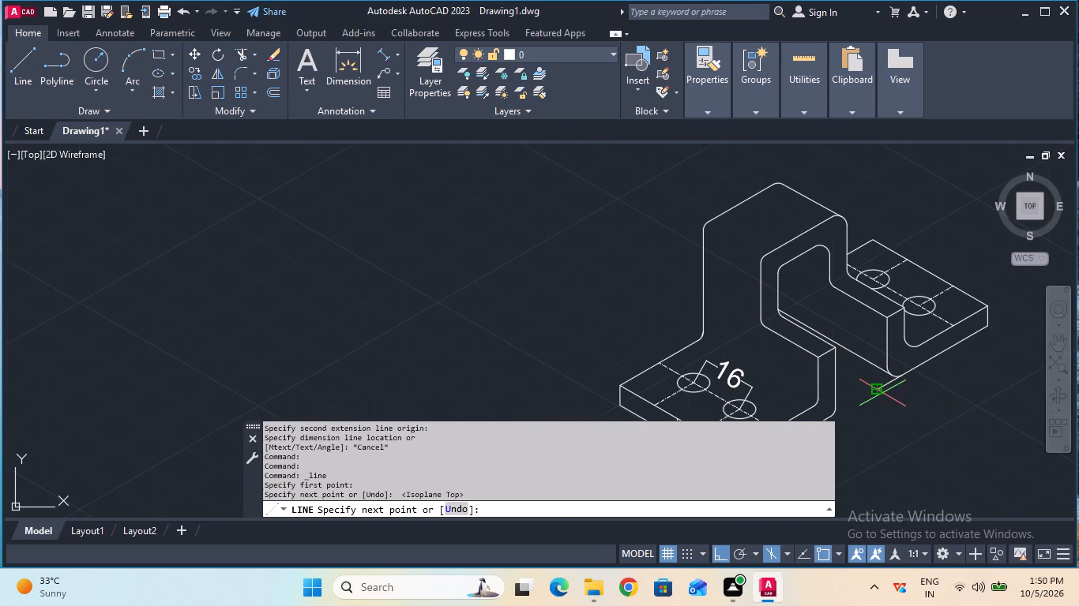
key(Escape)
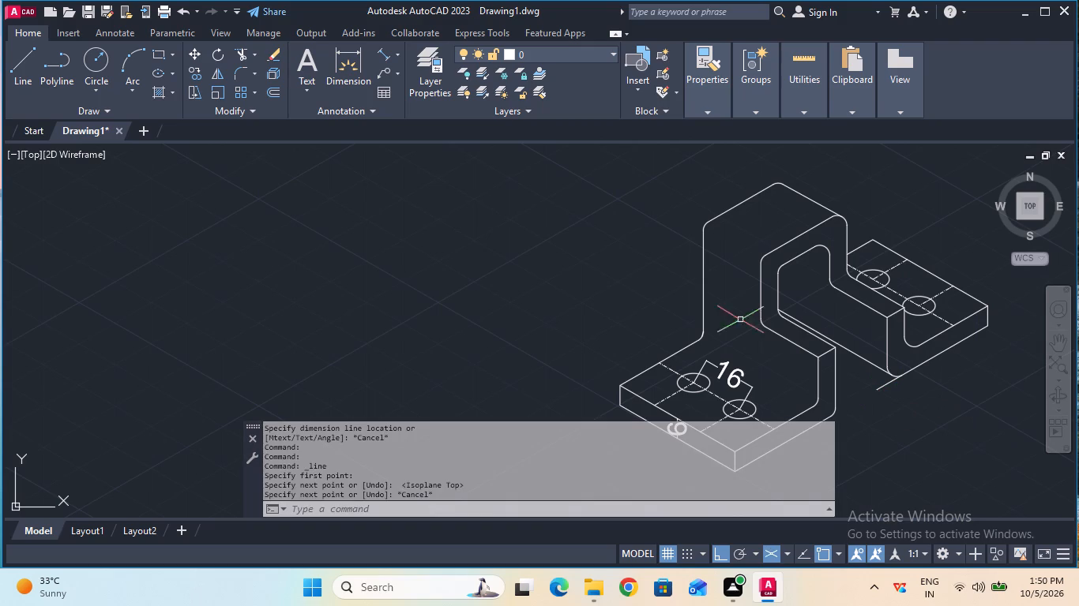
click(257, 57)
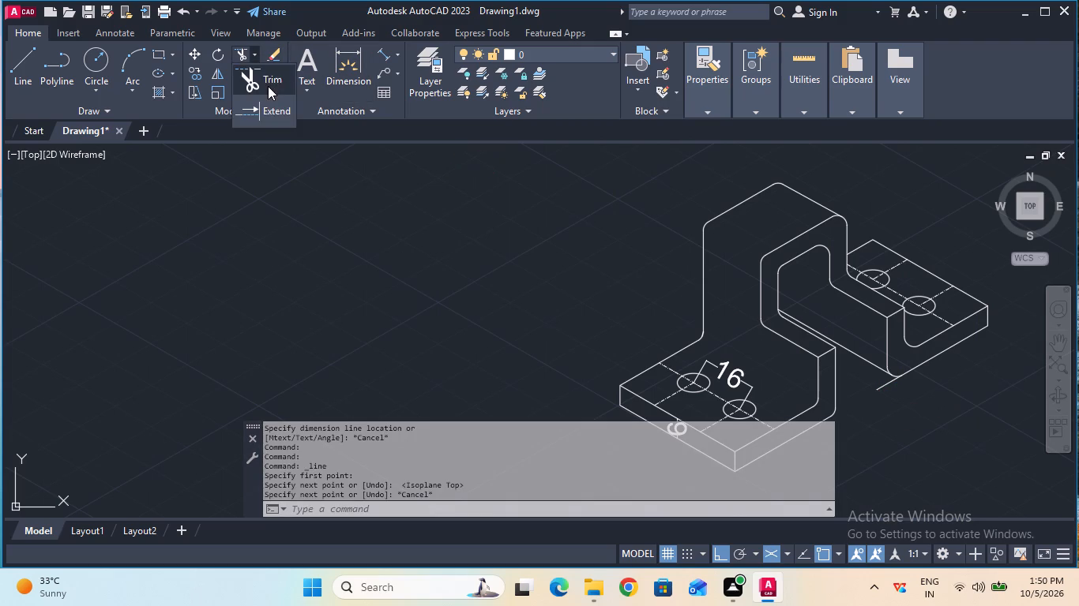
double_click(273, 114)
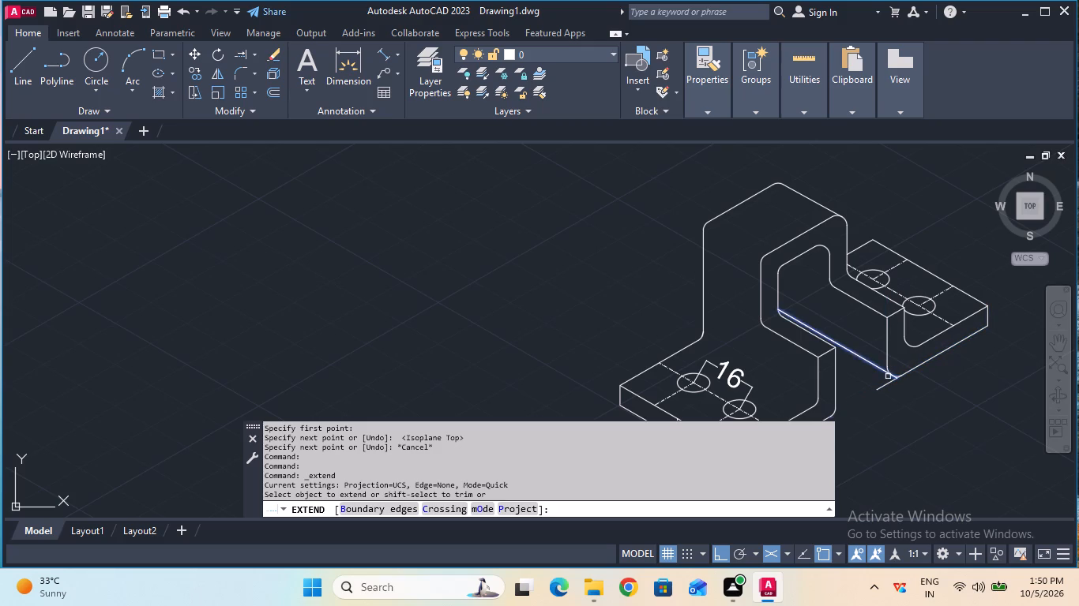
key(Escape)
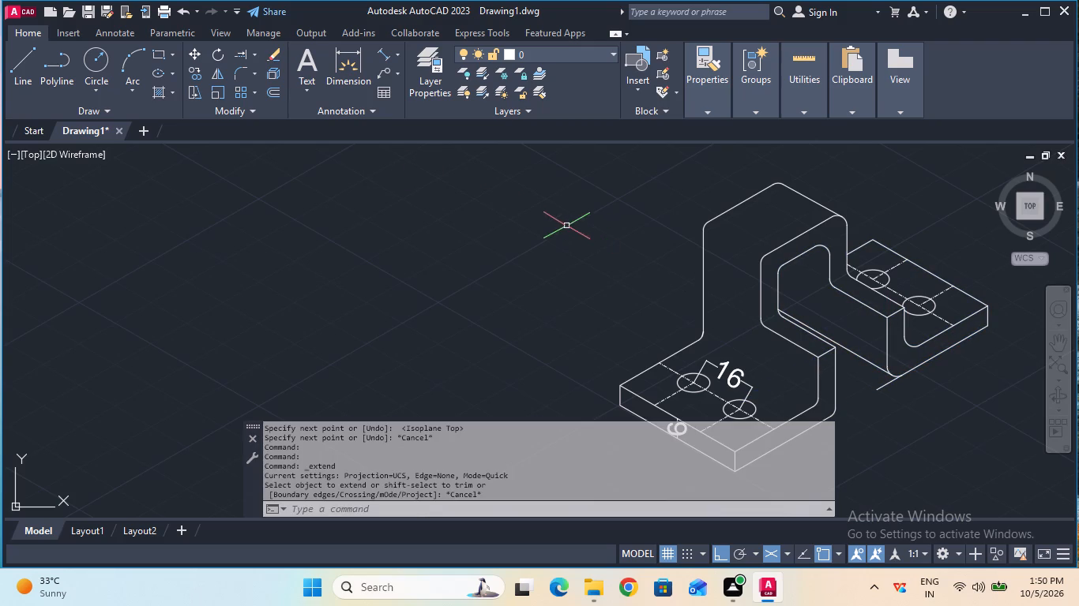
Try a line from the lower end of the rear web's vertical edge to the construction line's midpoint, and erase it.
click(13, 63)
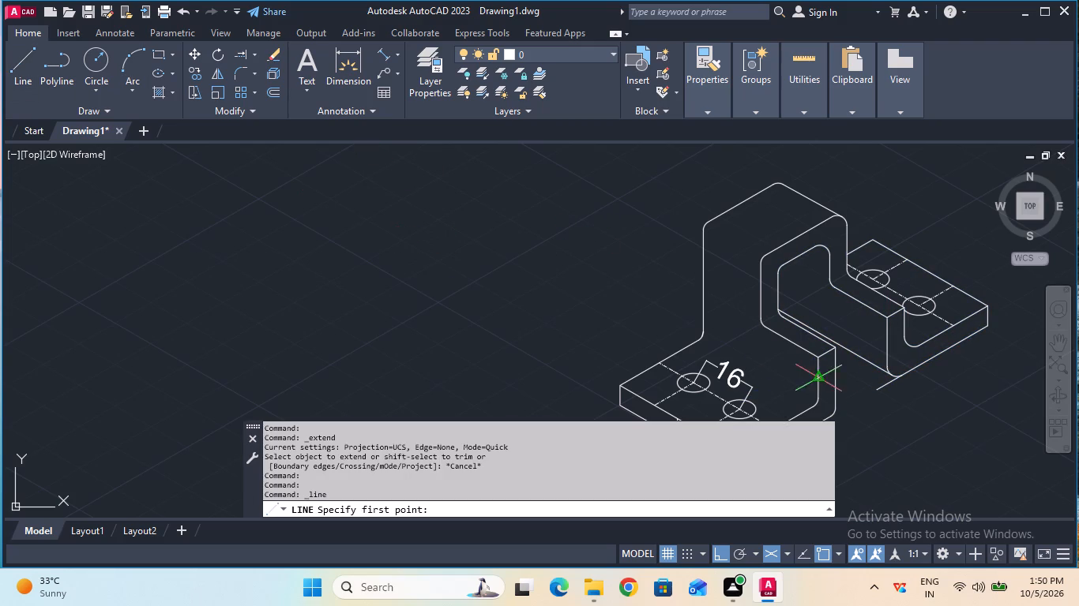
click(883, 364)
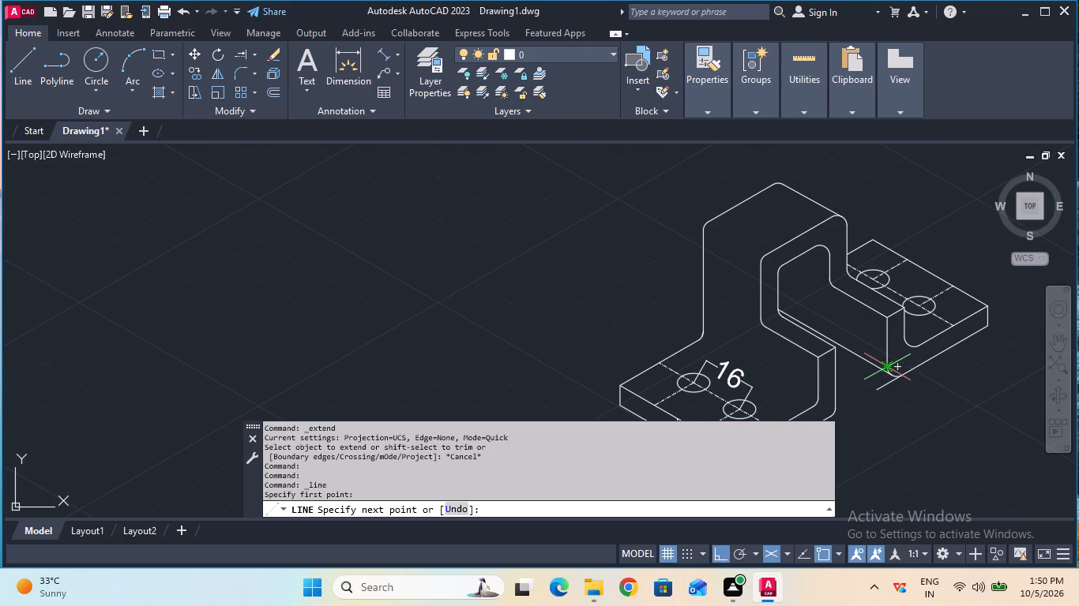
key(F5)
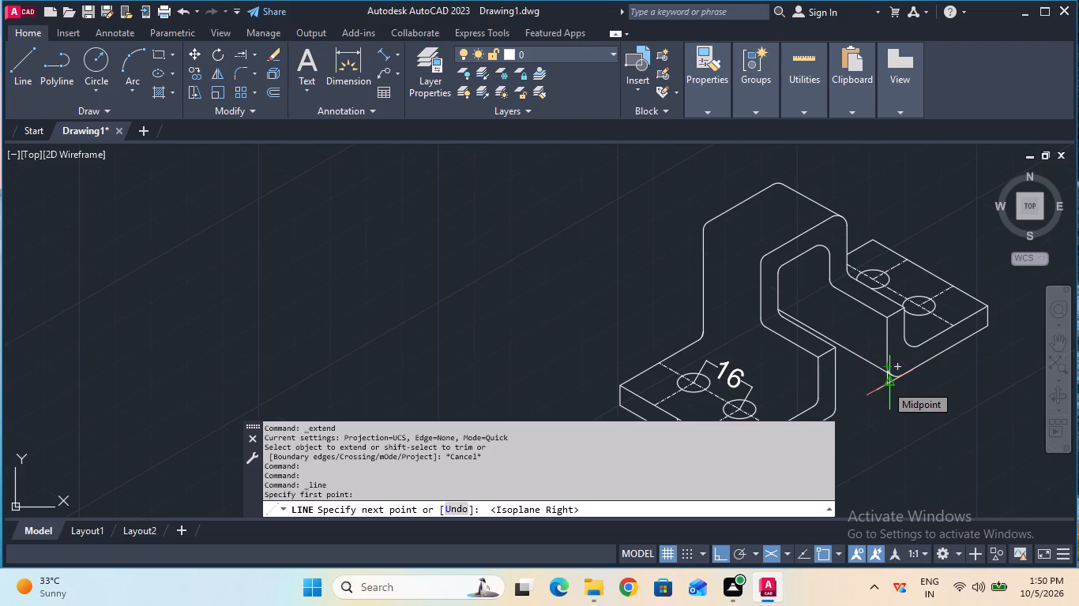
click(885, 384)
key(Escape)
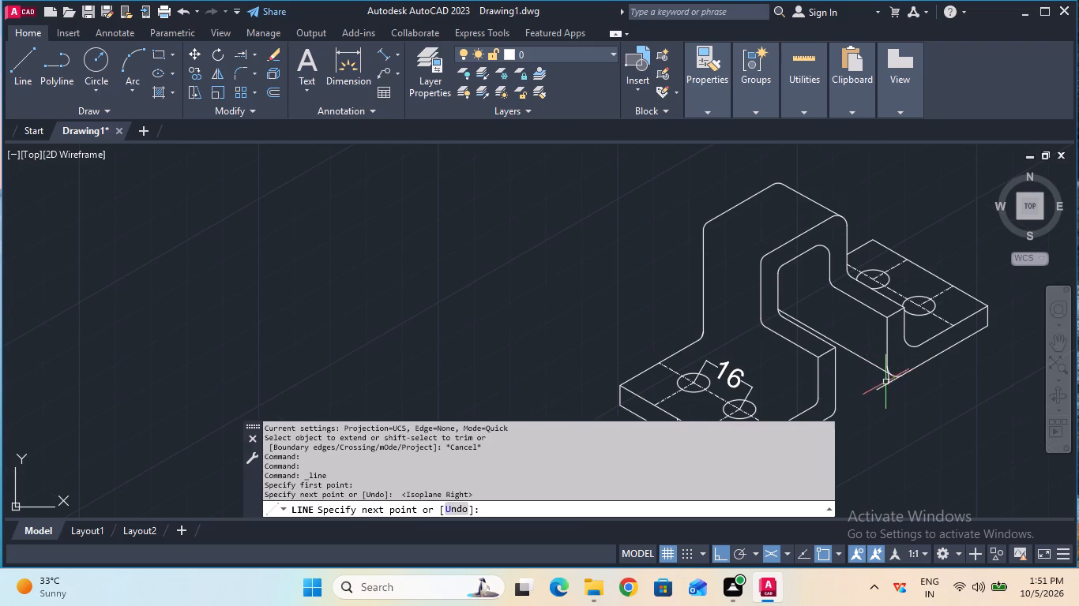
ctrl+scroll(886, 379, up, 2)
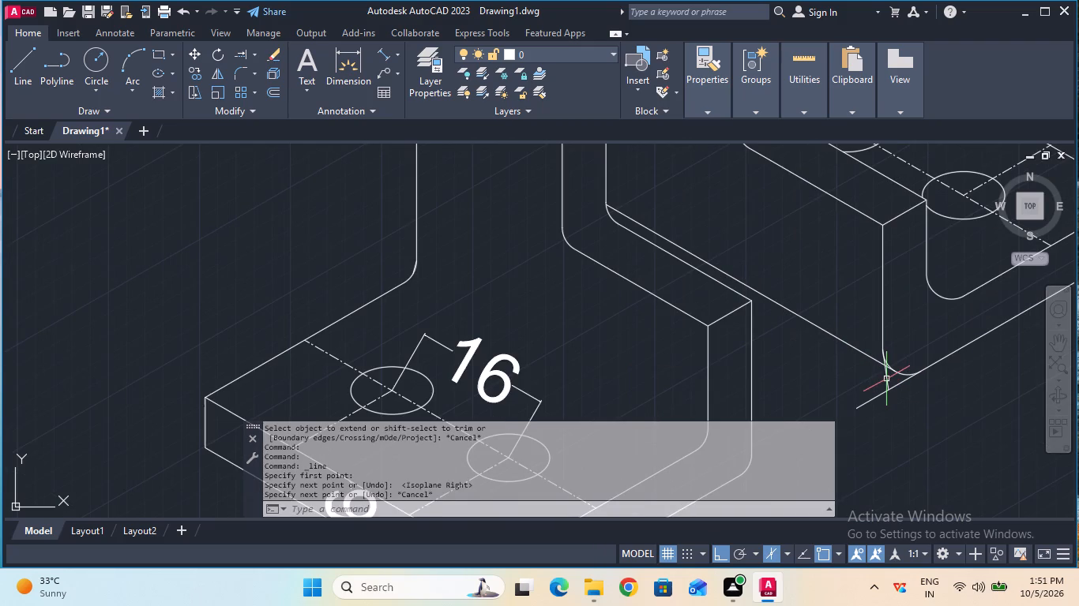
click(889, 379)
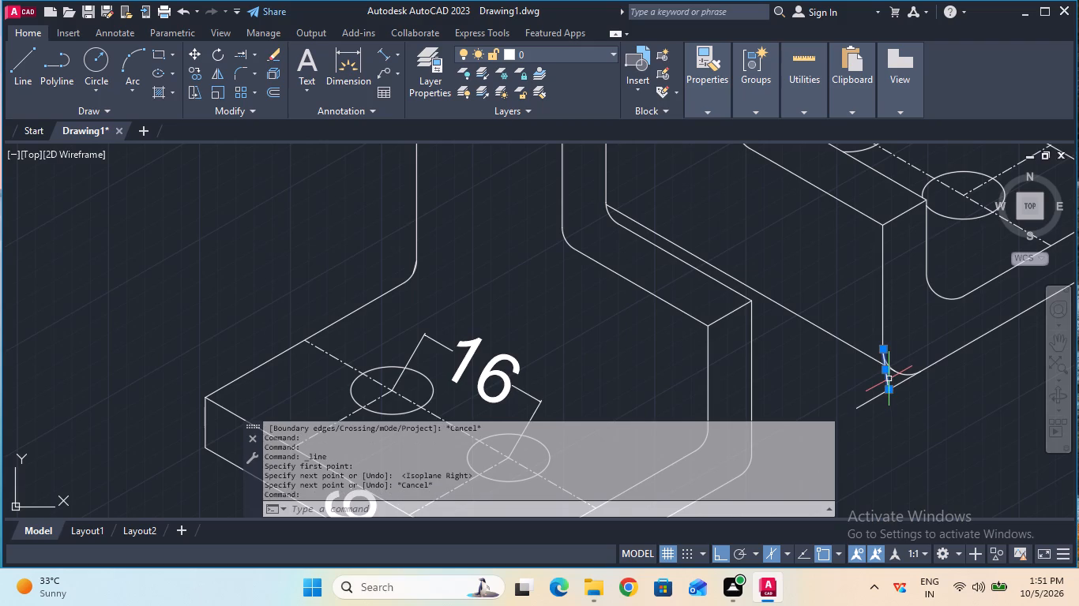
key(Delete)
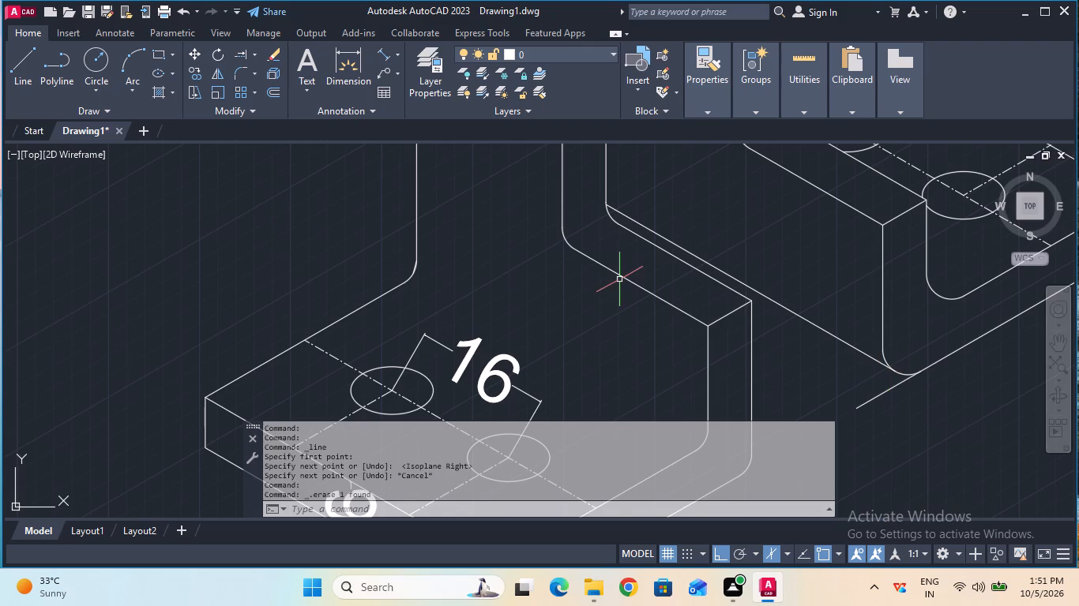
Draw a 2 mm line down from the rear web's vertical edge and extend it to the construction line.
click(23, 67)
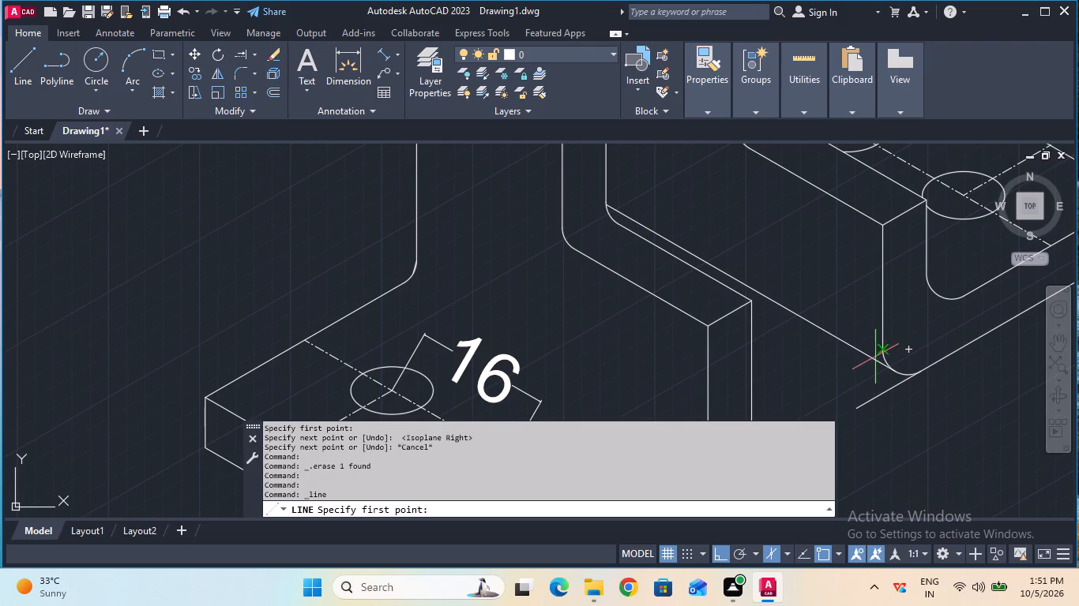
click(884, 352)
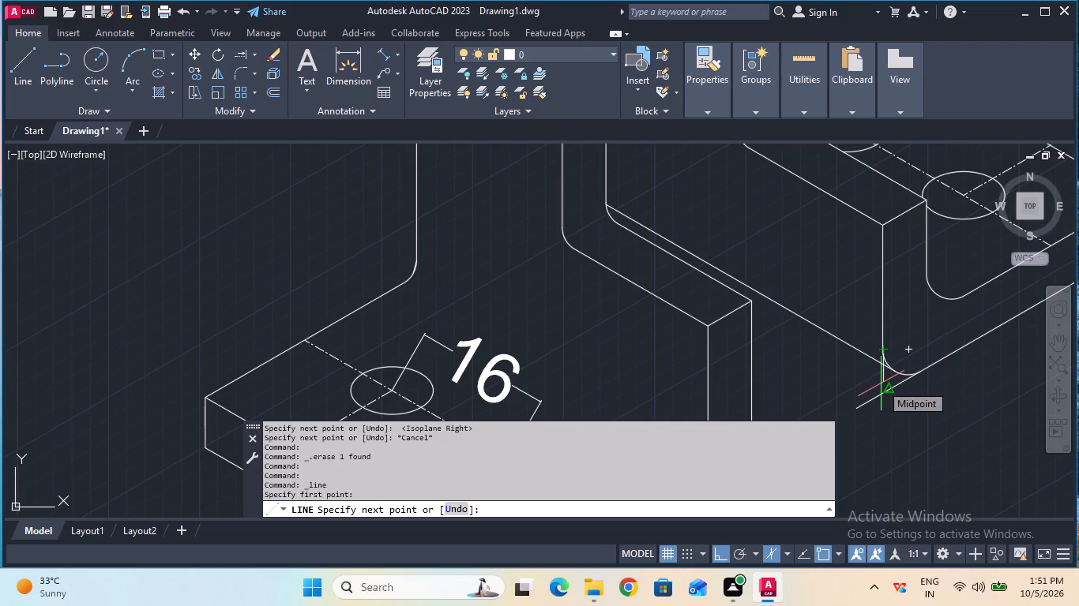
key(2)
key(Return)
key(Escape)
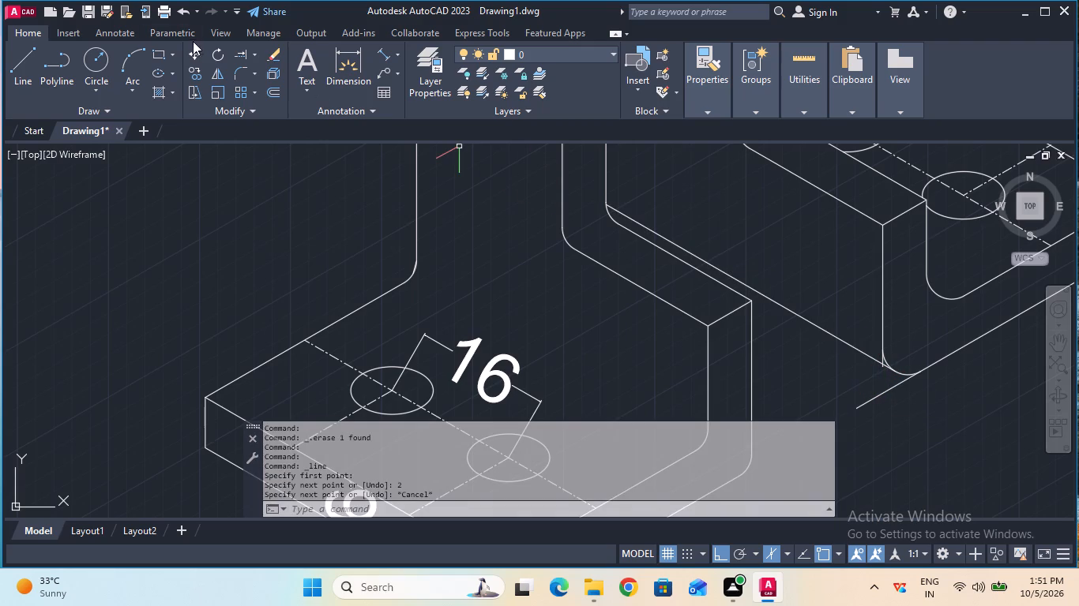
click(238, 48)
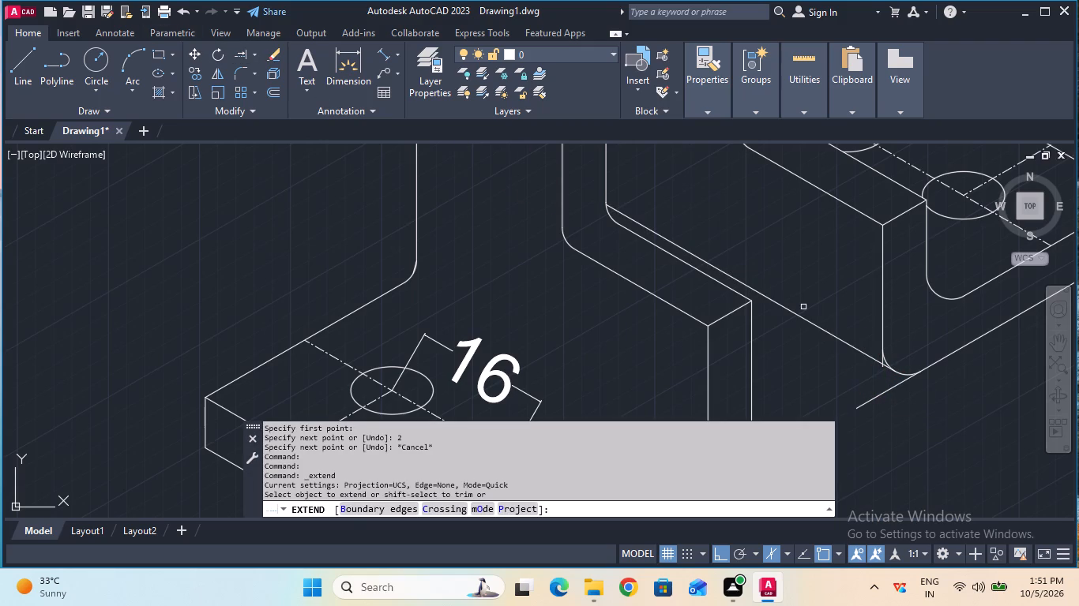
click(883, 363)
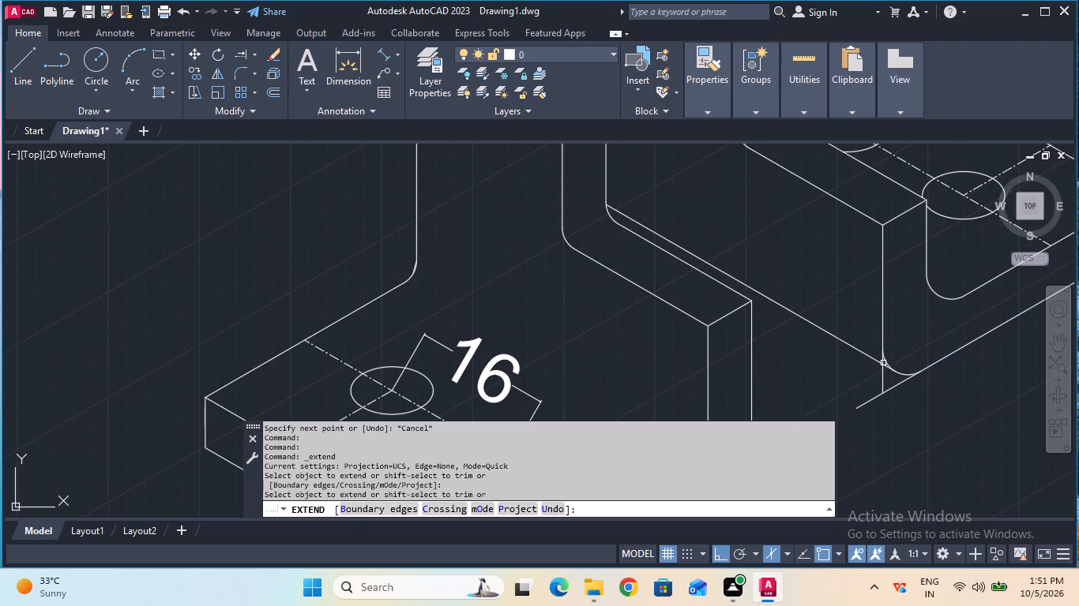
key(Escape)
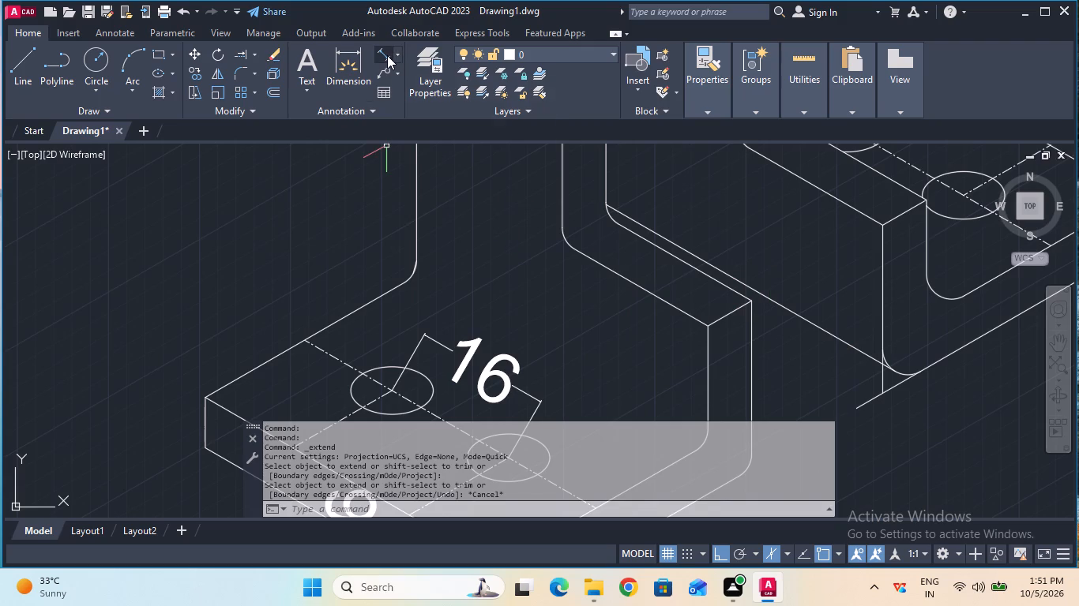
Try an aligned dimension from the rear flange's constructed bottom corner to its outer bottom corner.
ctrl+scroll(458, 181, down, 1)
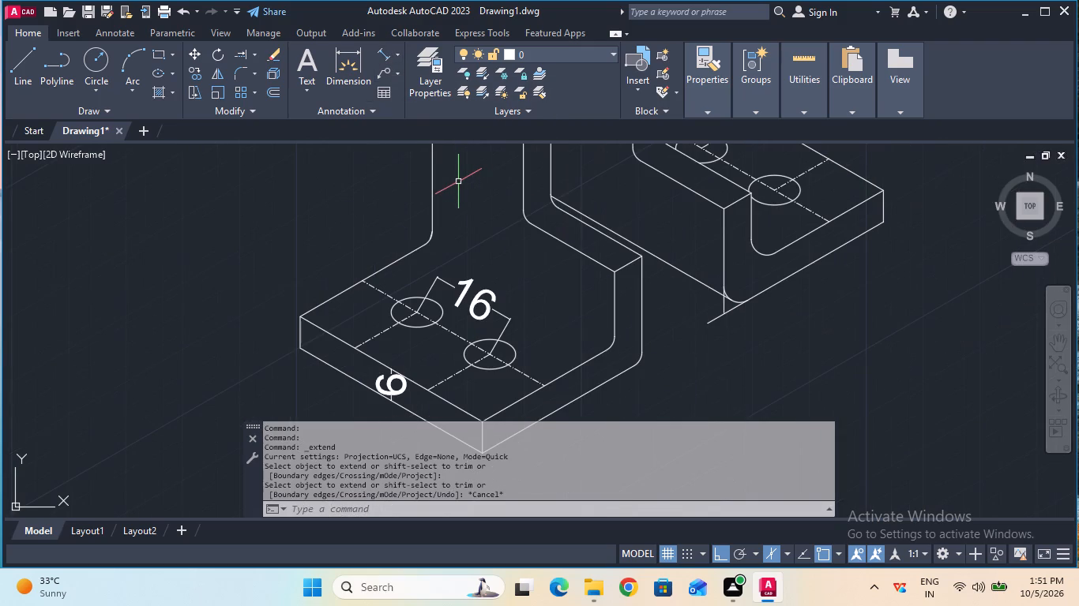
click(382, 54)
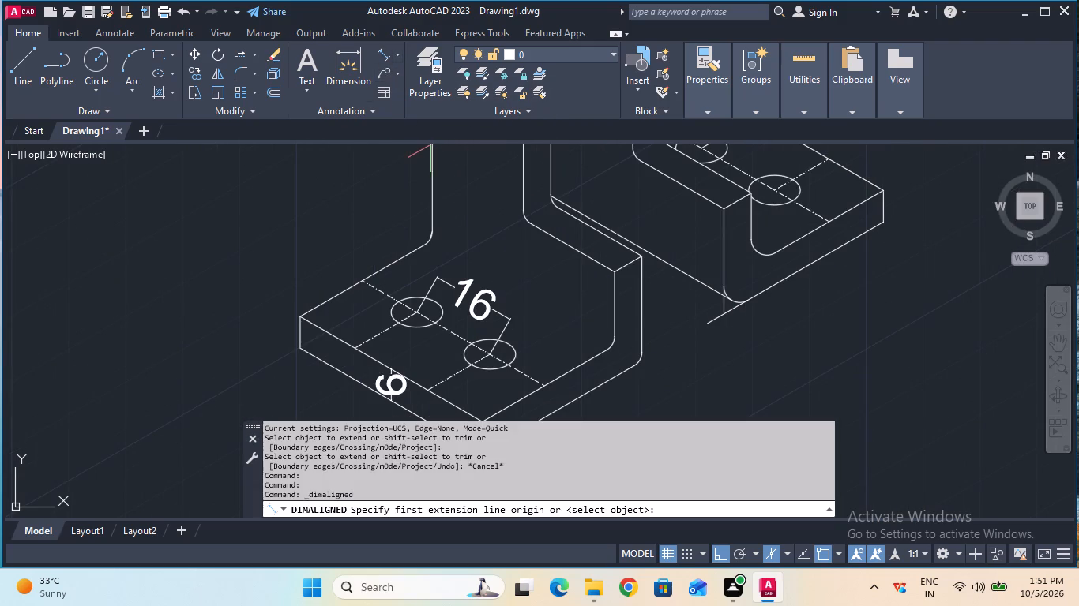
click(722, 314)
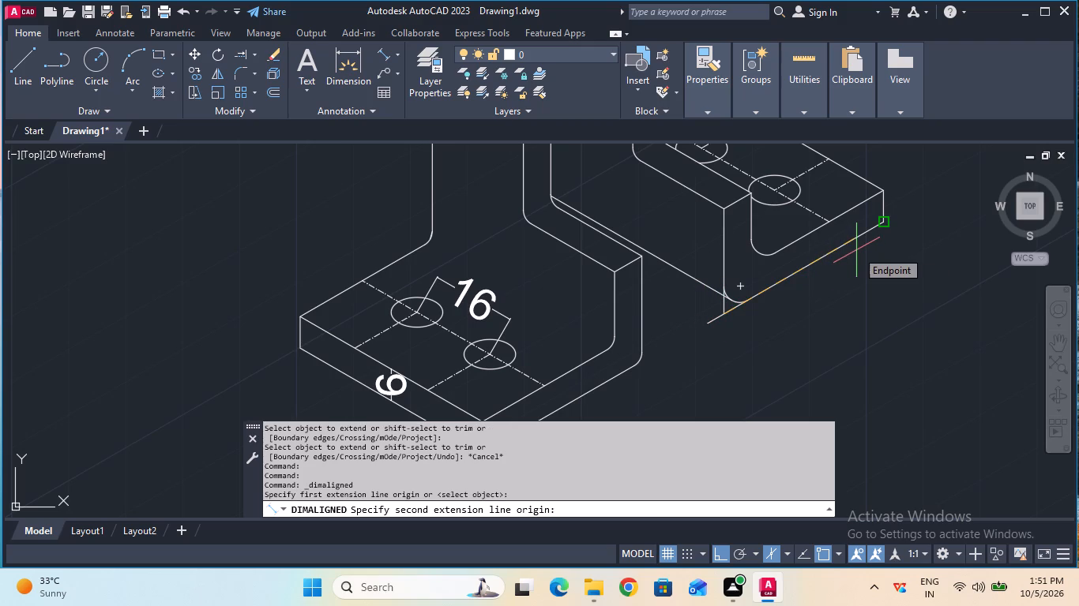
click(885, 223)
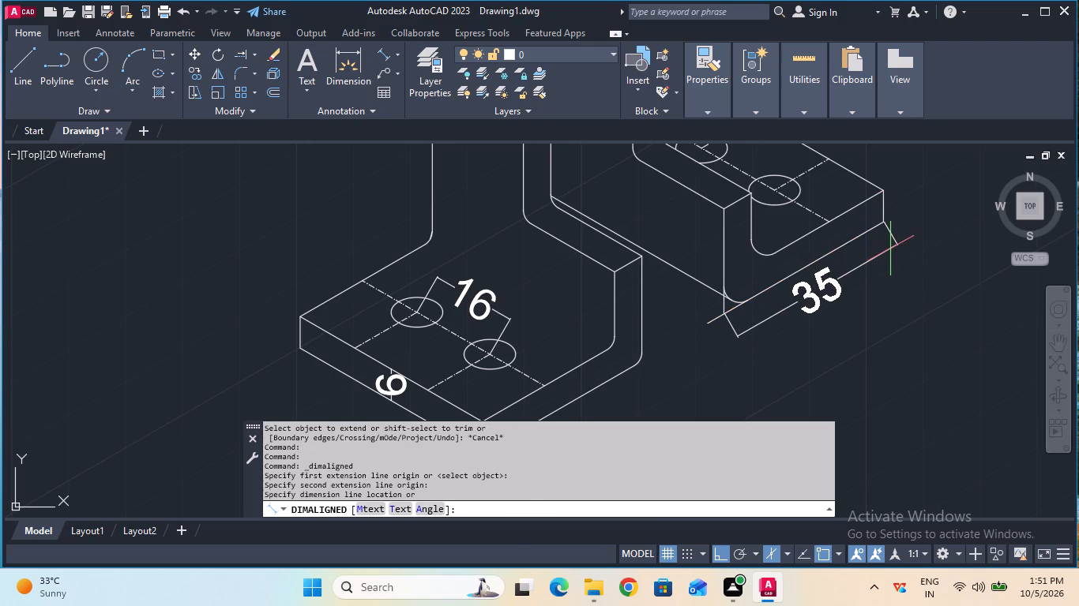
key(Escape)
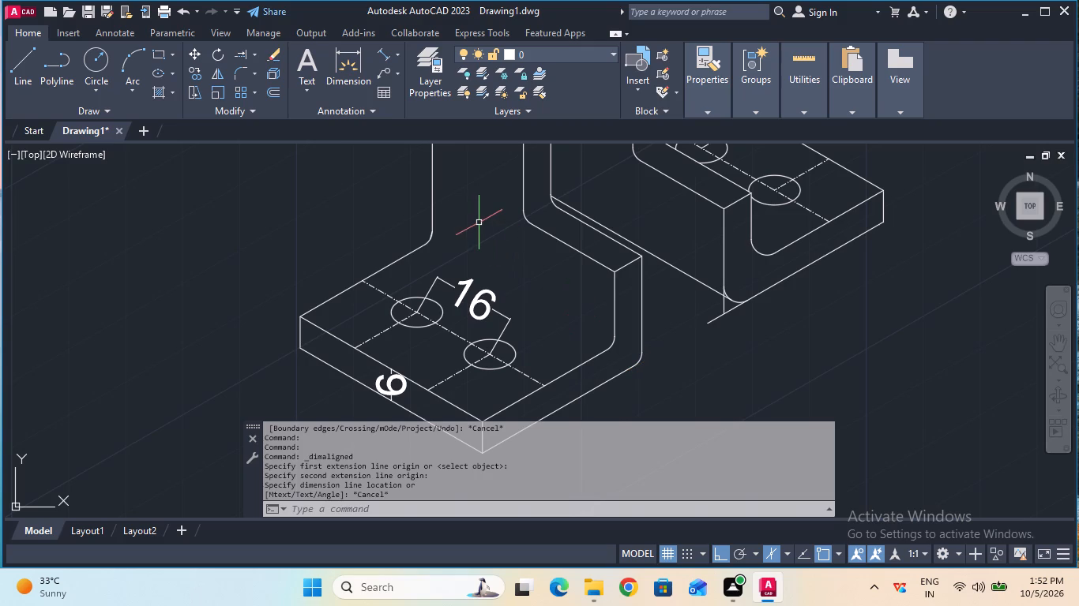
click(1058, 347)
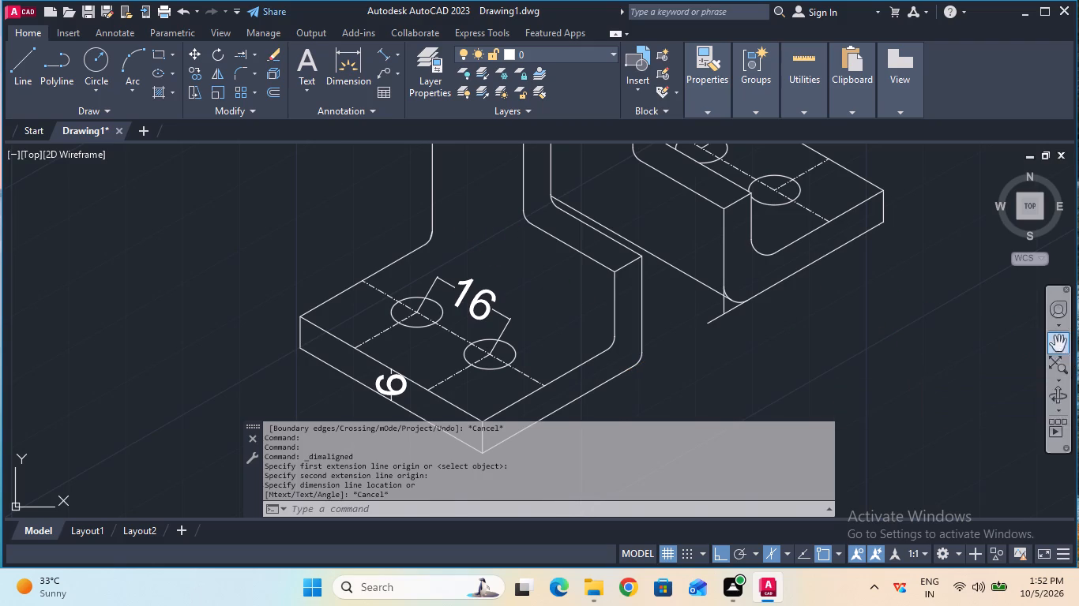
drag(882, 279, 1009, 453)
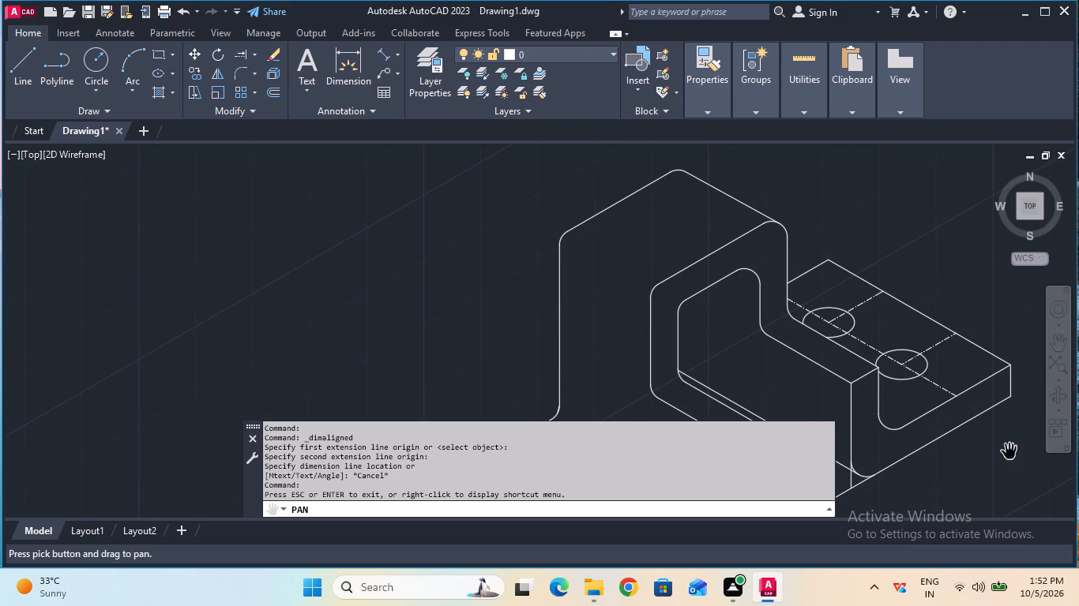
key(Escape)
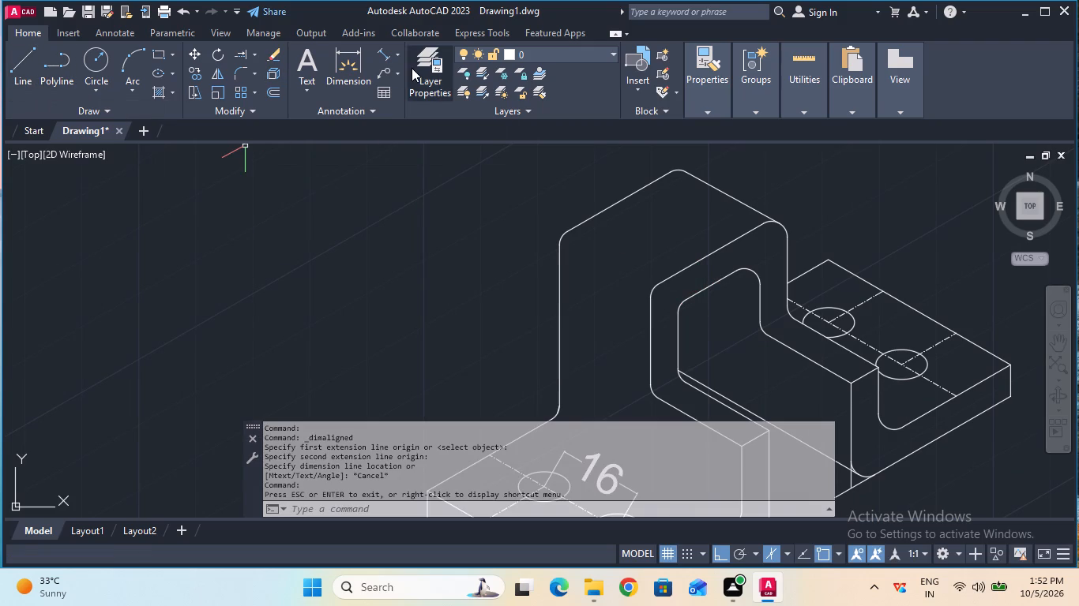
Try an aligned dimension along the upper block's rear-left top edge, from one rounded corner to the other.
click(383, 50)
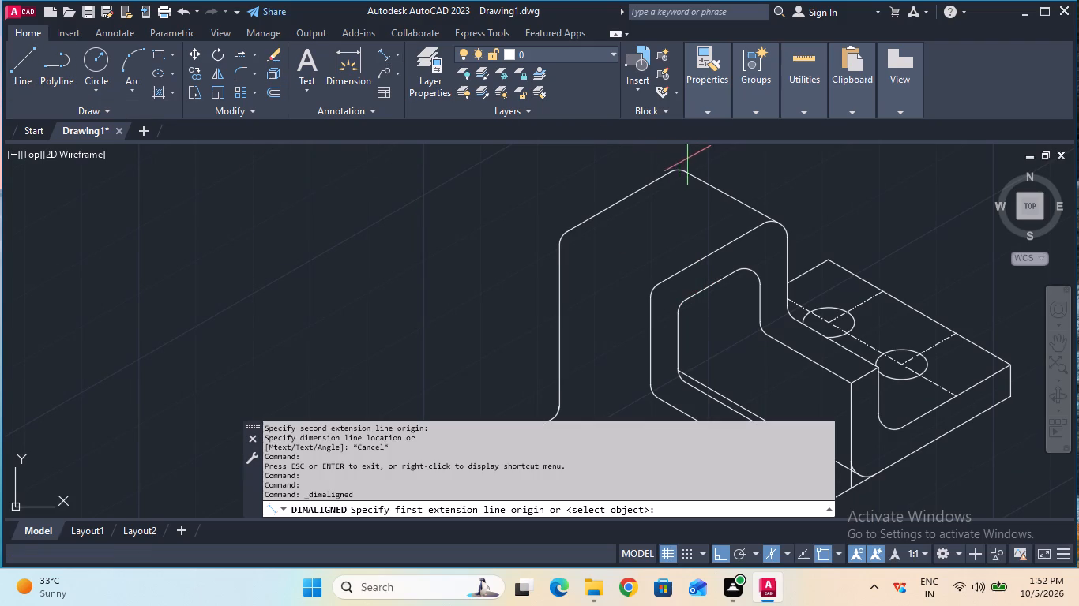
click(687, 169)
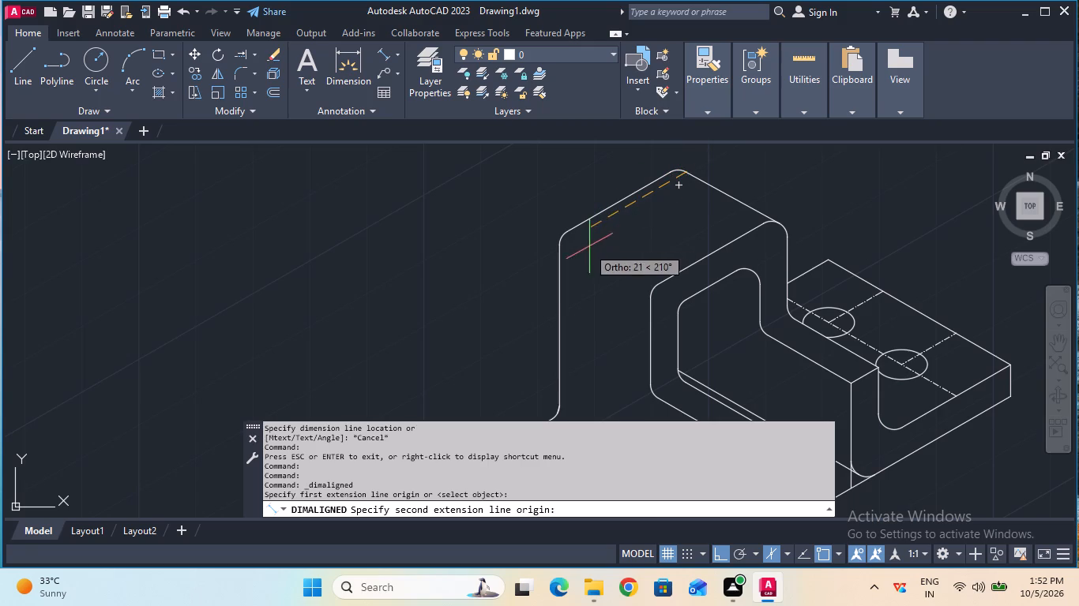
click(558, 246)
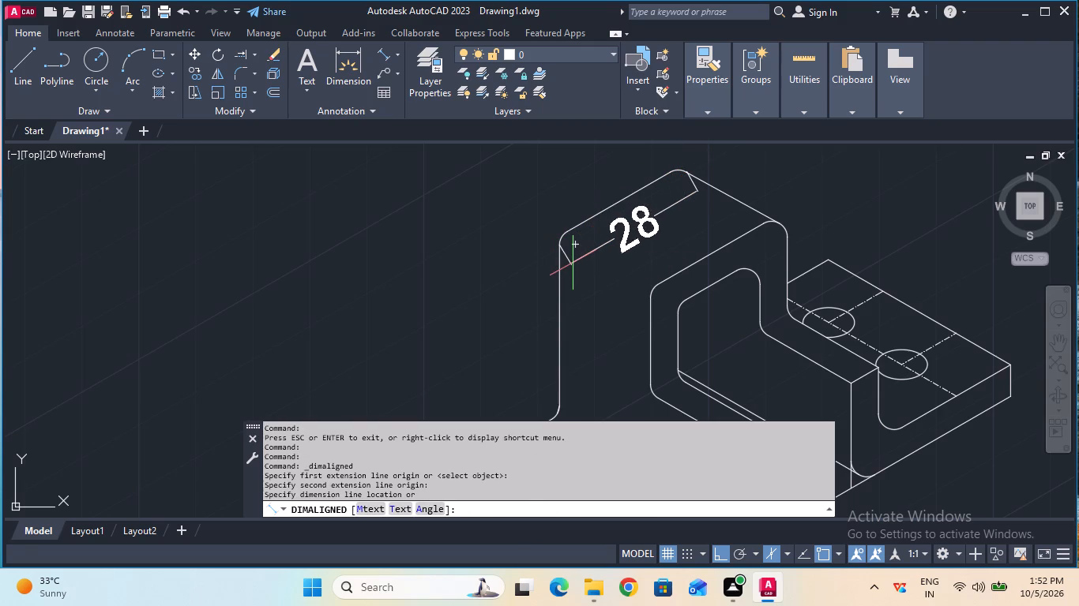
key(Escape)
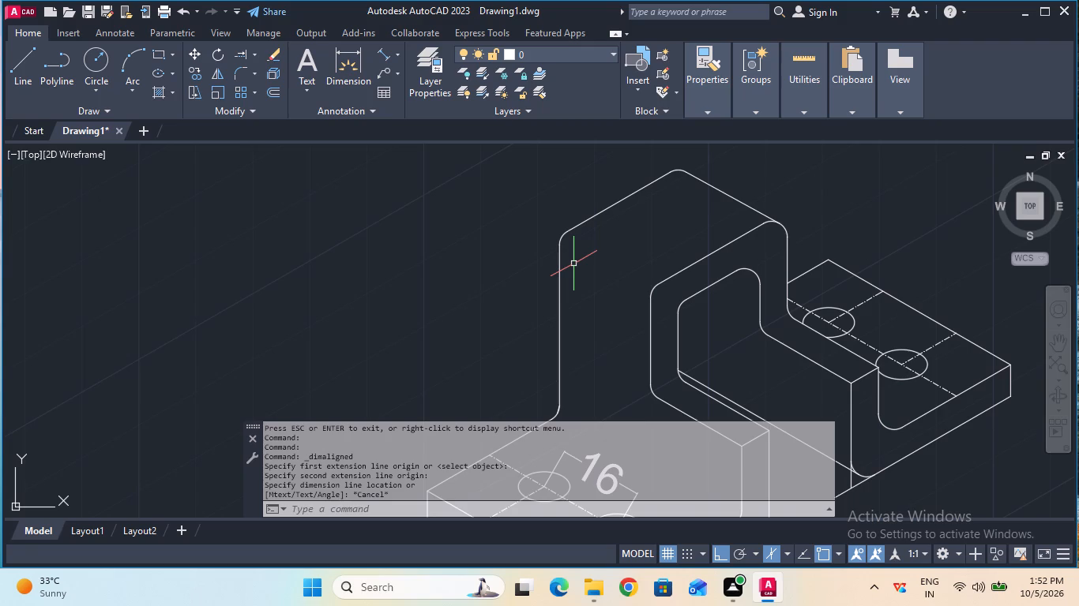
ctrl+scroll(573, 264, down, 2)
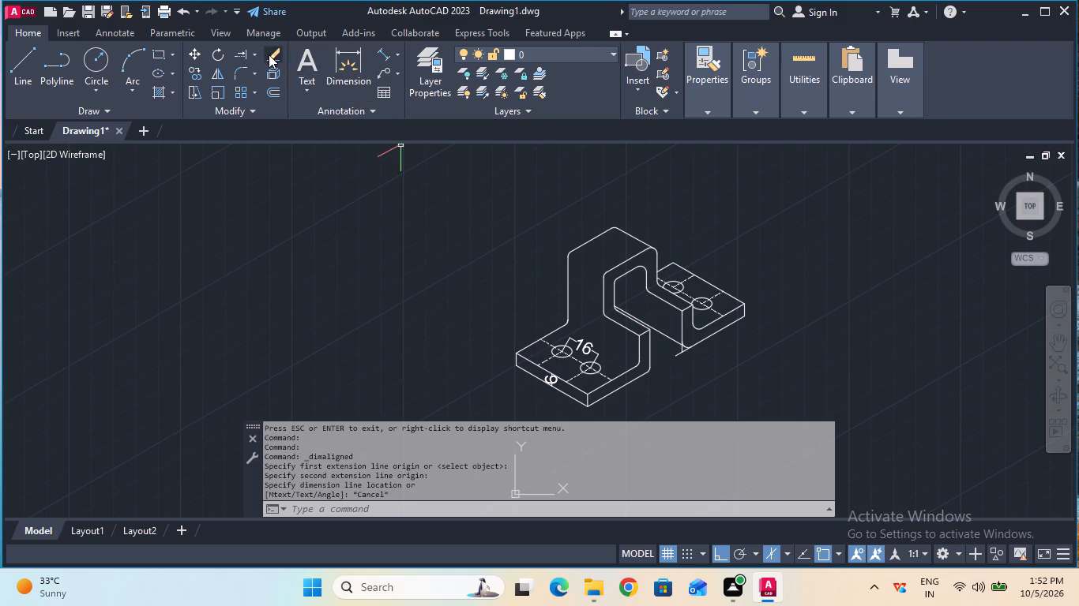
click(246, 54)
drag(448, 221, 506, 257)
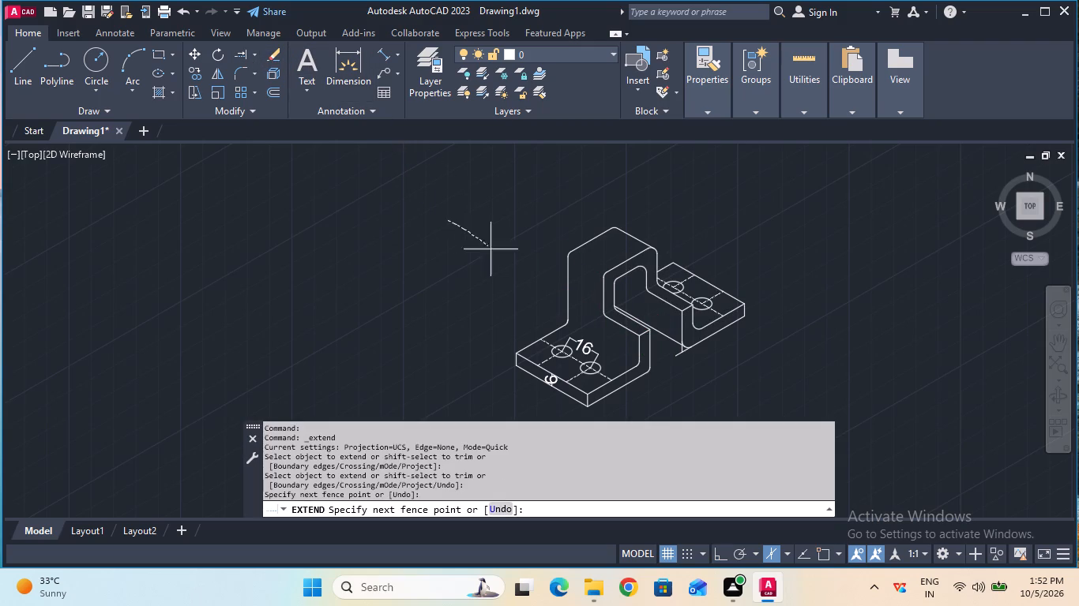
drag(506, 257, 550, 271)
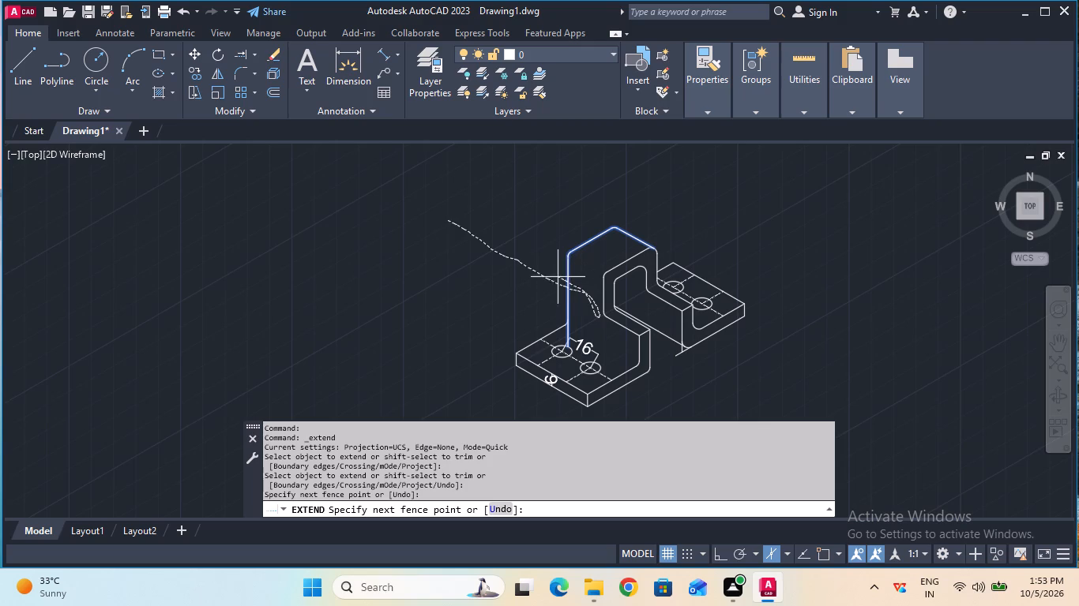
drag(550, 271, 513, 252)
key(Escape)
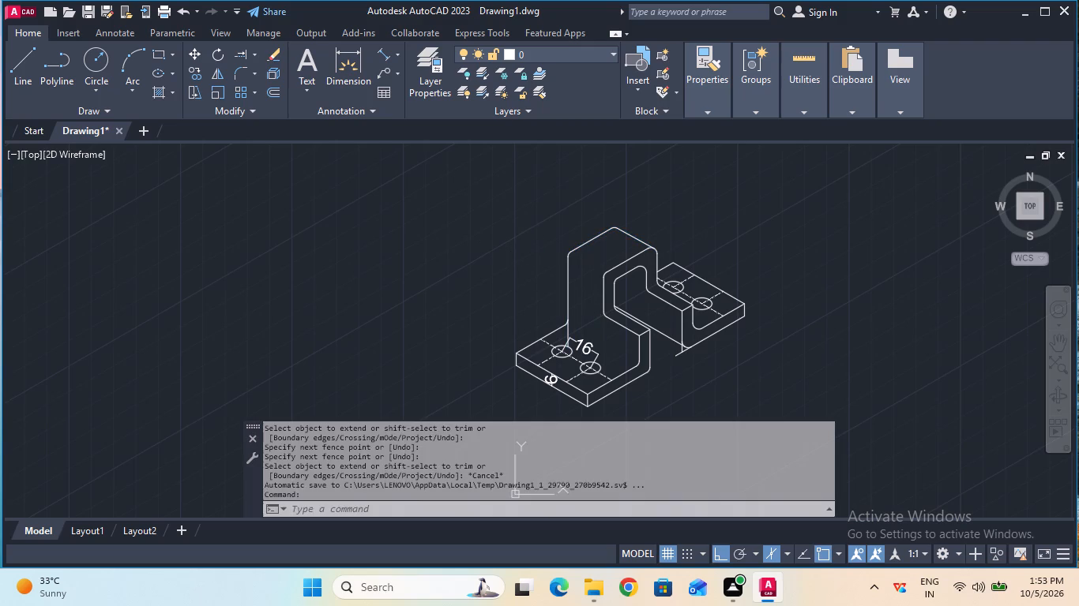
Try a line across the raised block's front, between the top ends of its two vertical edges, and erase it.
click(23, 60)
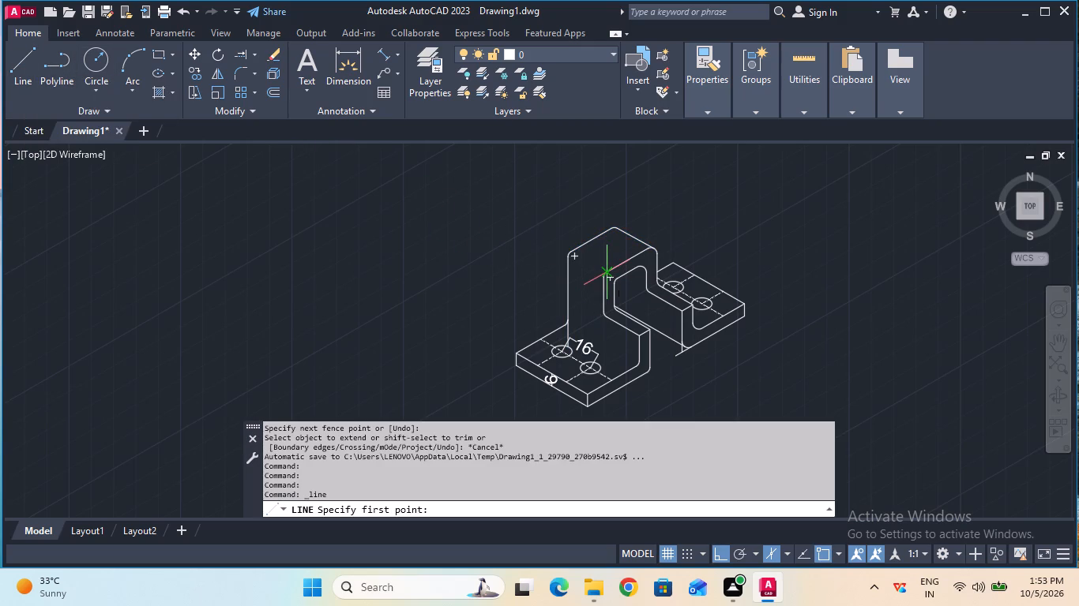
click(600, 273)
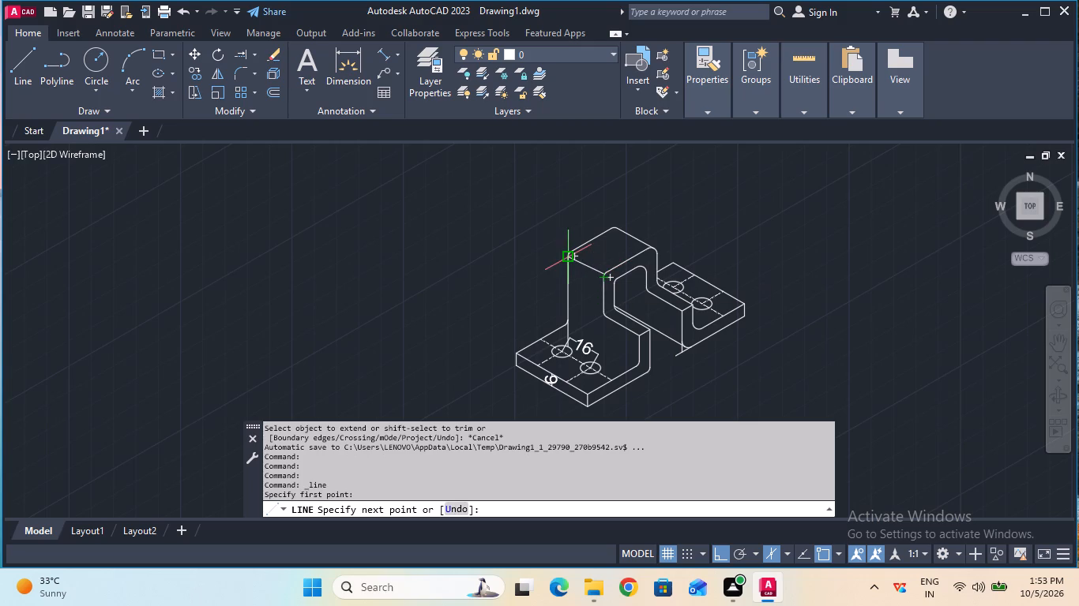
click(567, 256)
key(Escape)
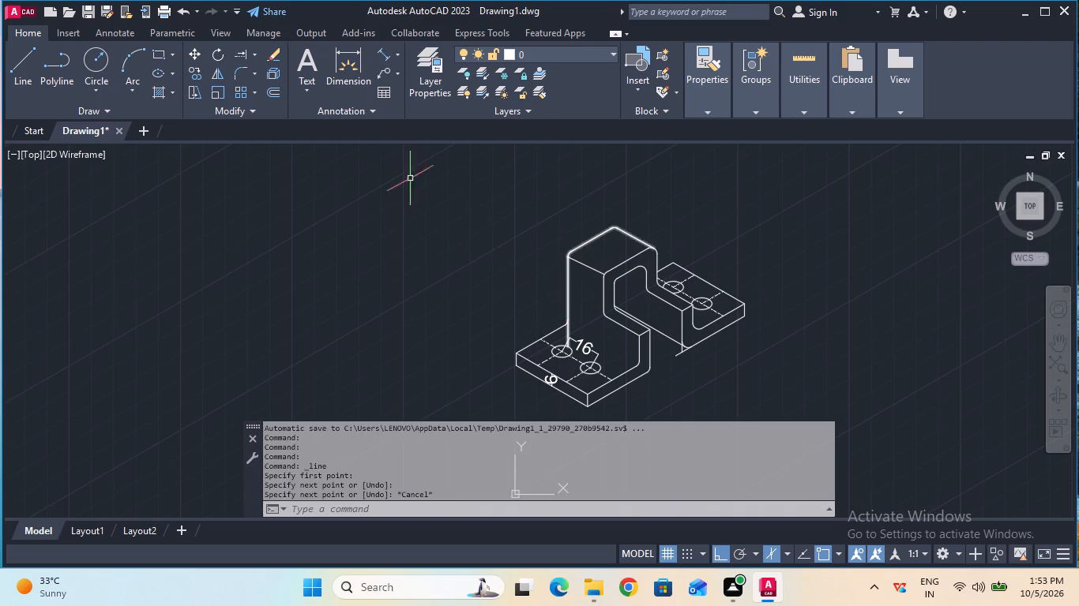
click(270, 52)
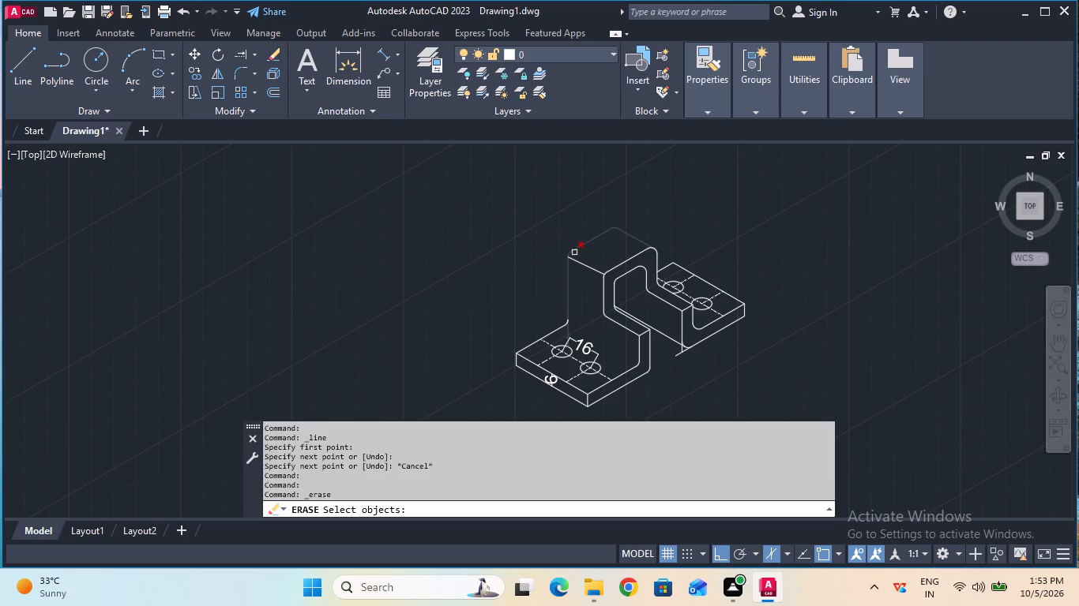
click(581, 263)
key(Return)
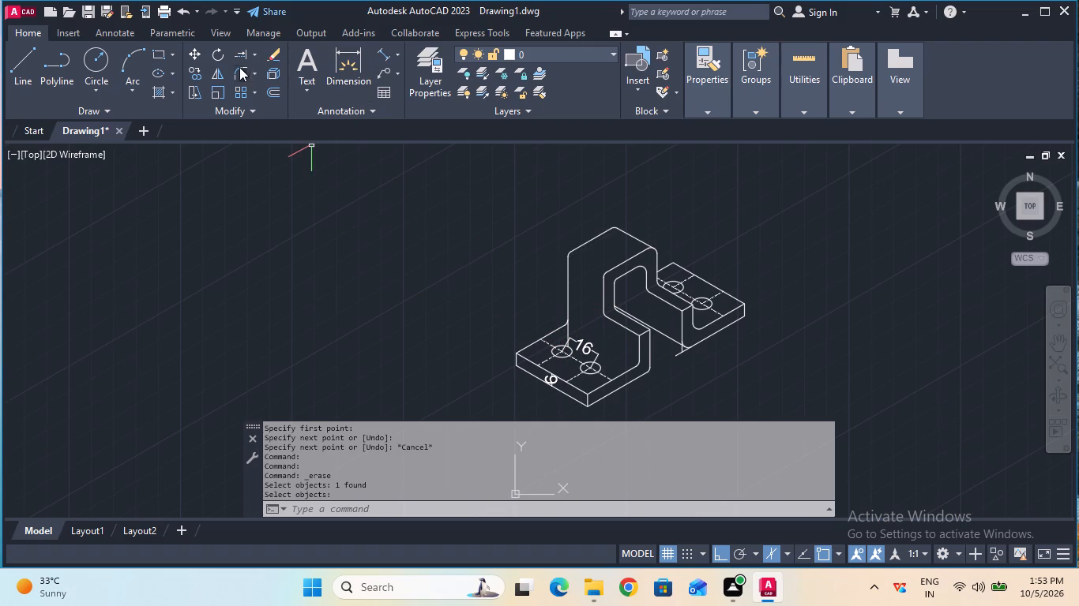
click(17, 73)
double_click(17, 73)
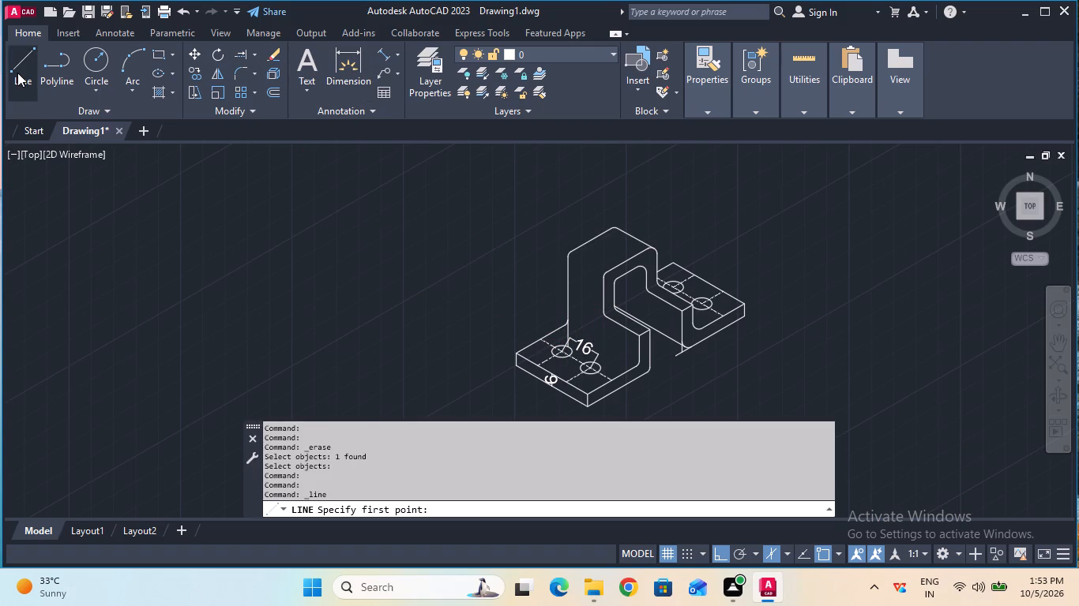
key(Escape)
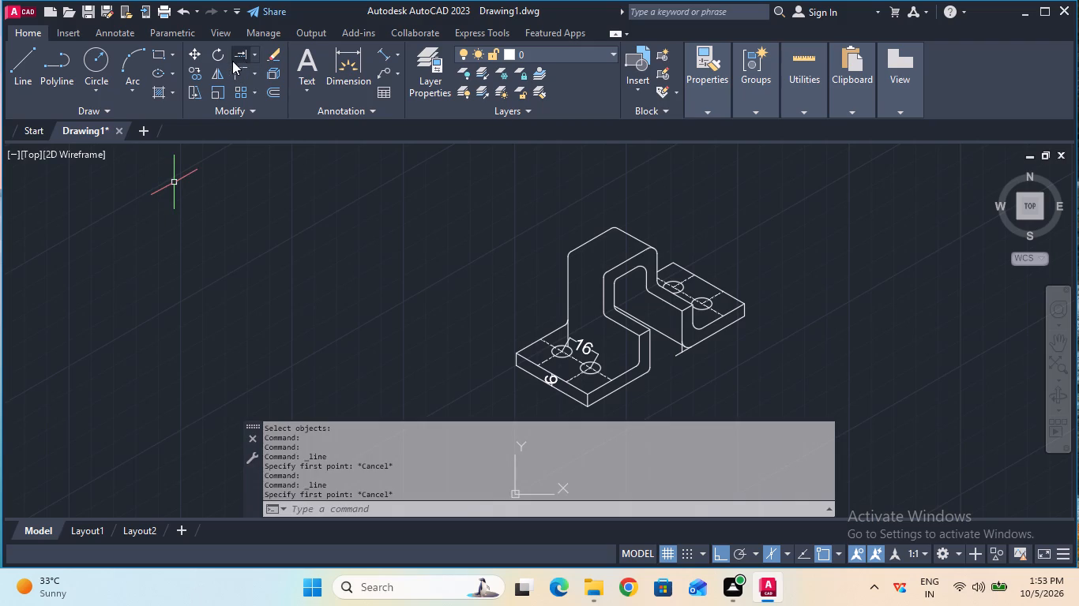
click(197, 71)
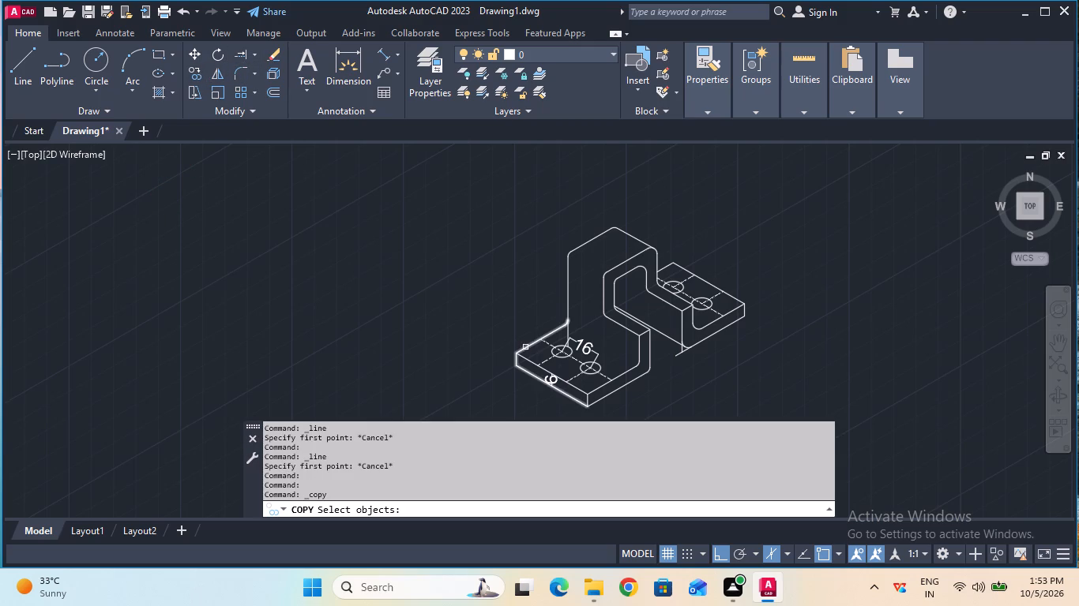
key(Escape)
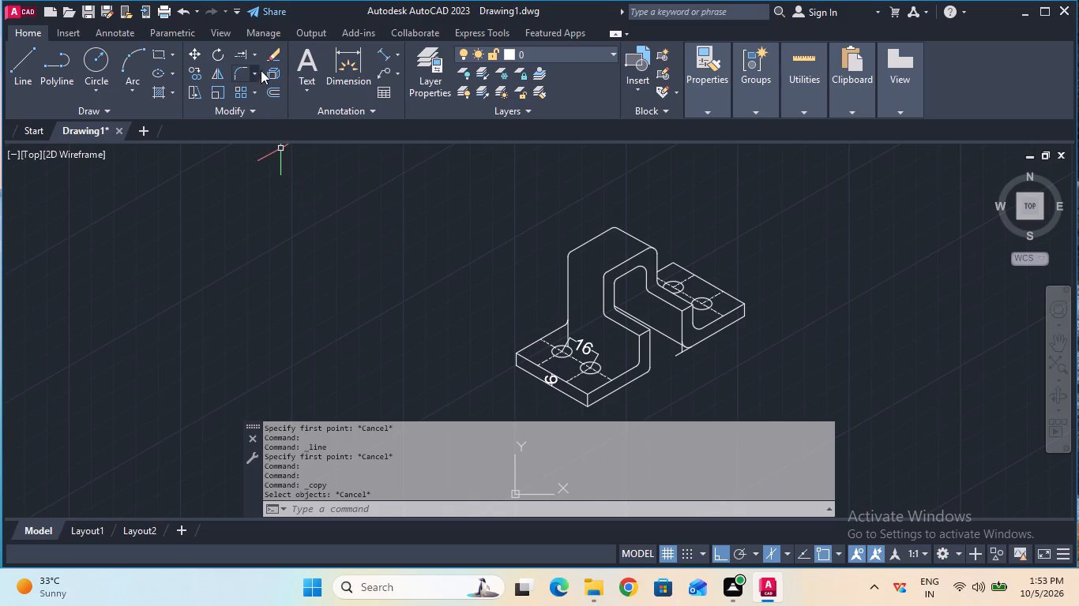
Erase both hole ellipses and the long centreline through them from the front flange.
click(273, 58)
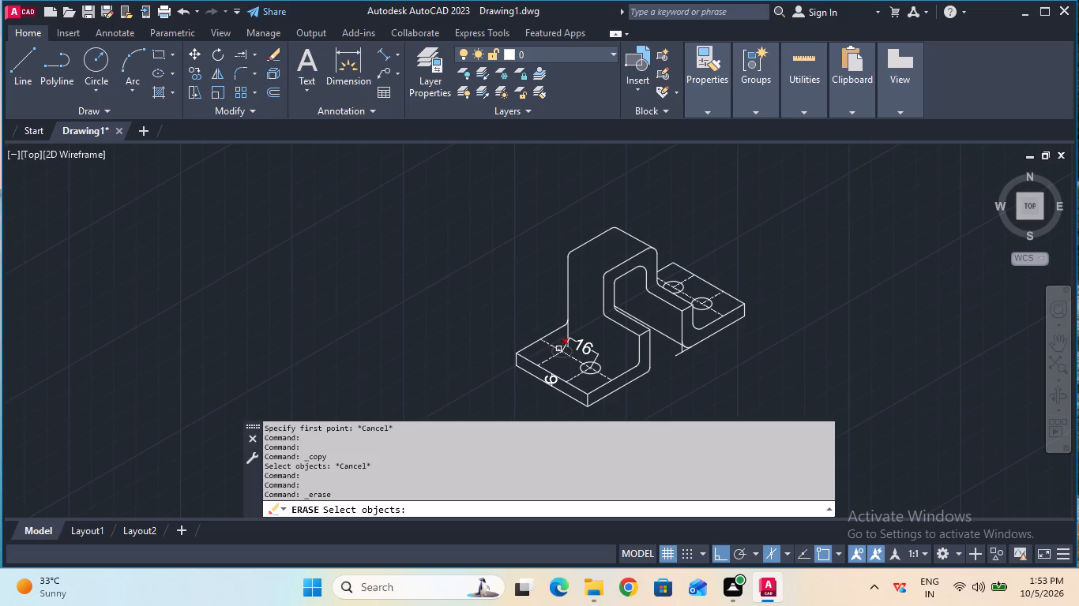
click(558, 349)
key(Return)
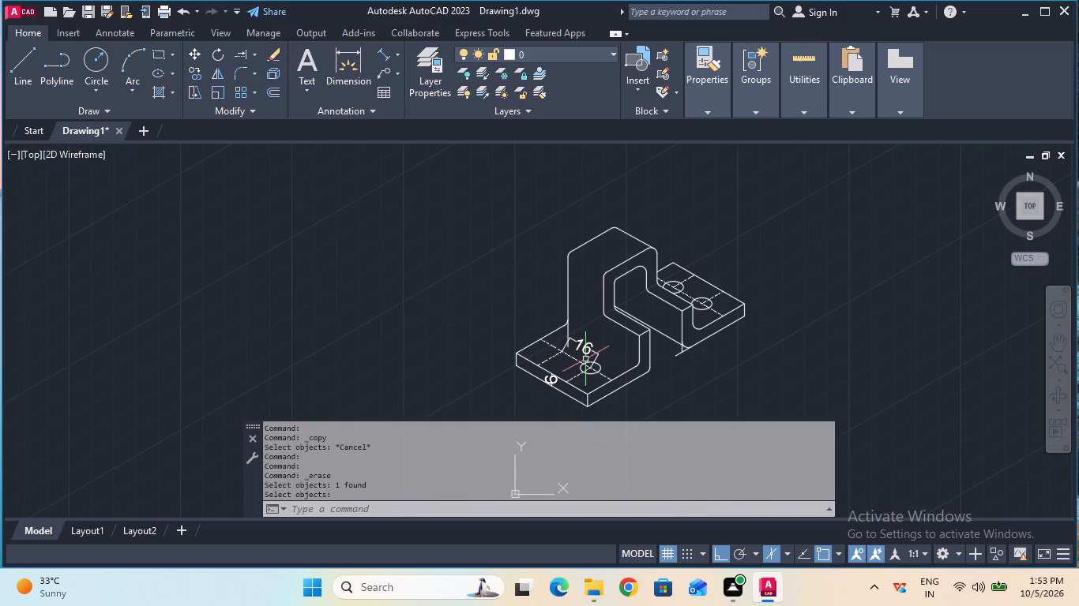
click(589, 363)
key(Delete)
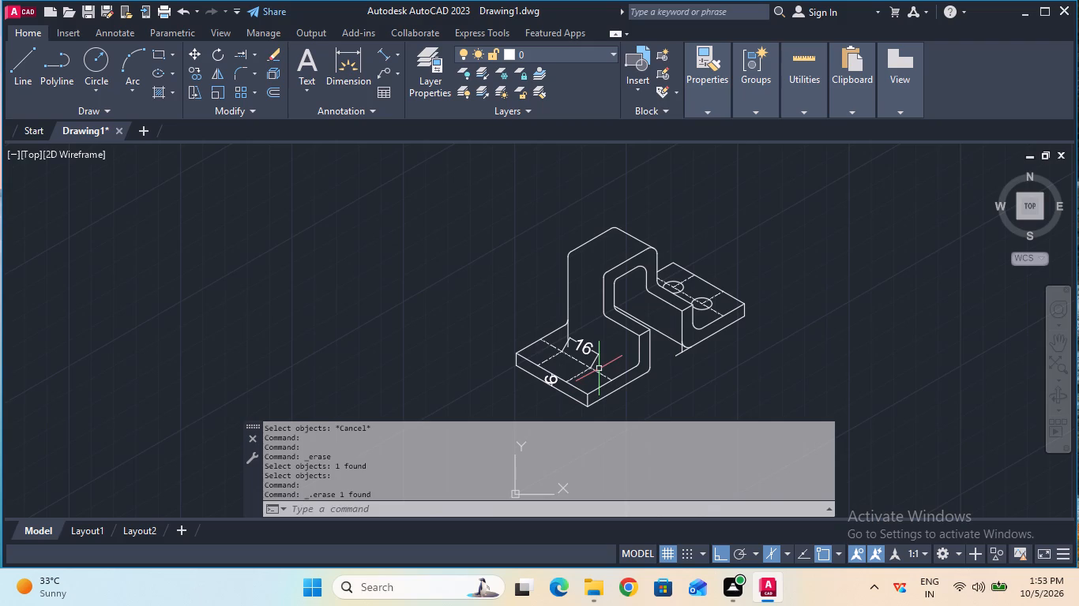
click(599, 368)
key(Delete)
click(599, 368)
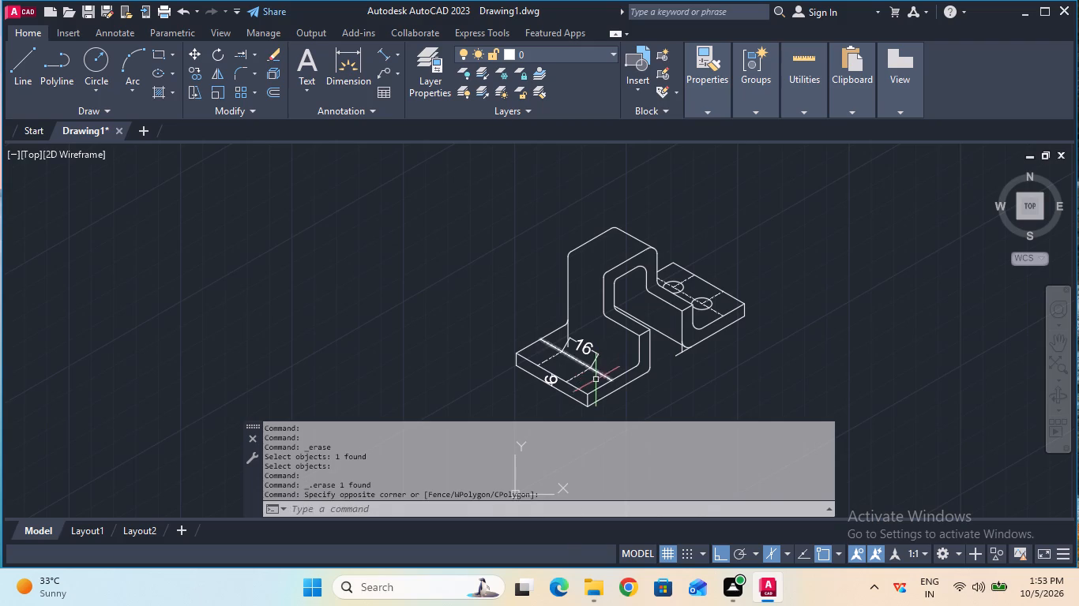
click(598, 372)
key(Delete)
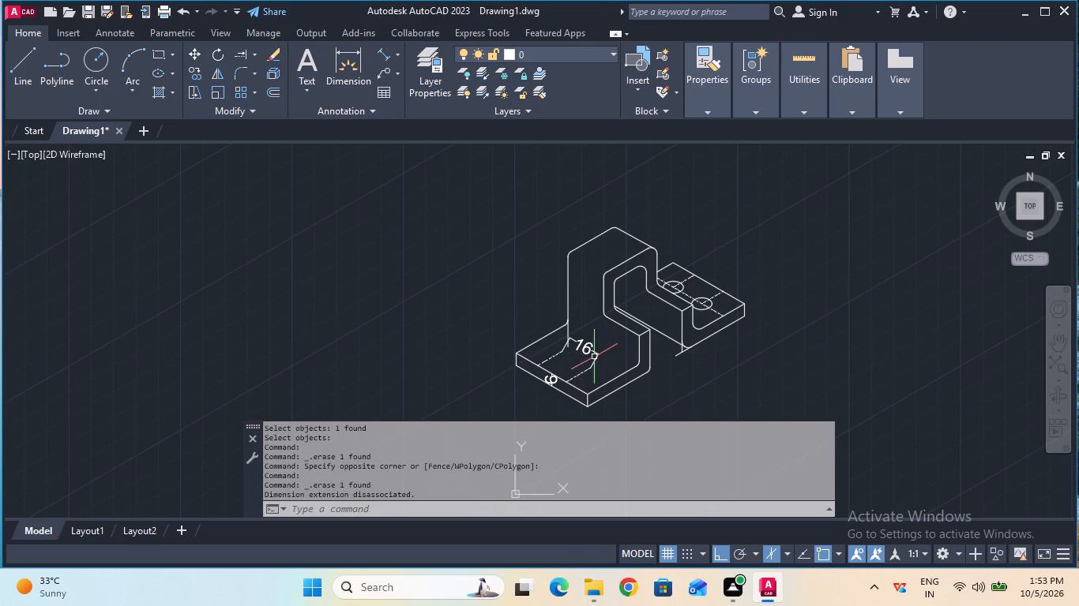
Explode the entire bracket drawing, including its dimensions, into separate objects.
ctrl+scroll(593, 355, up, 1)
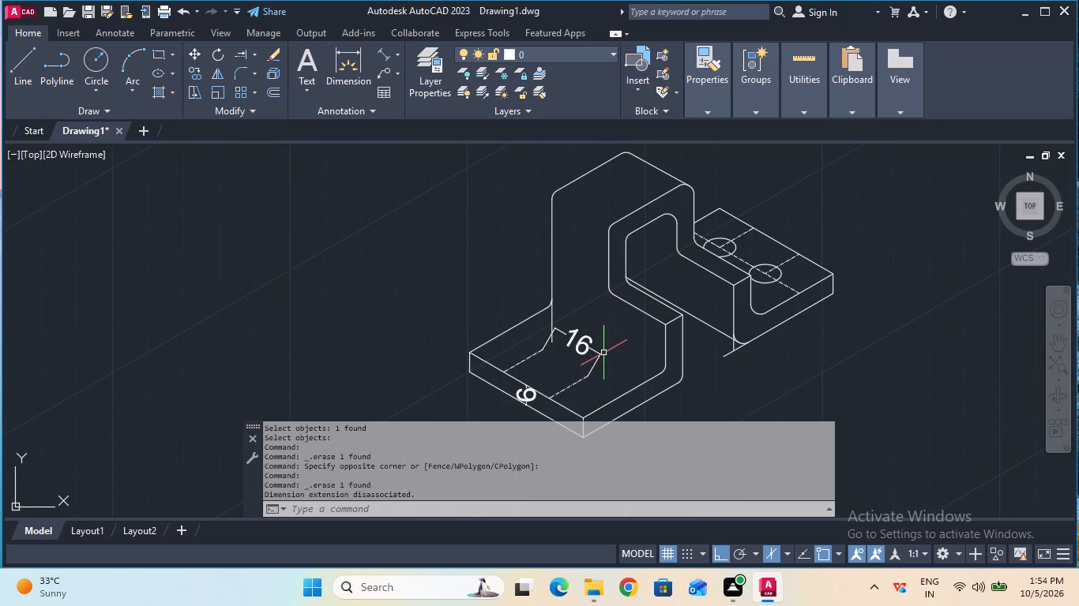
ctrl+scroll(603, 353, down, 1)
click(421, 174)
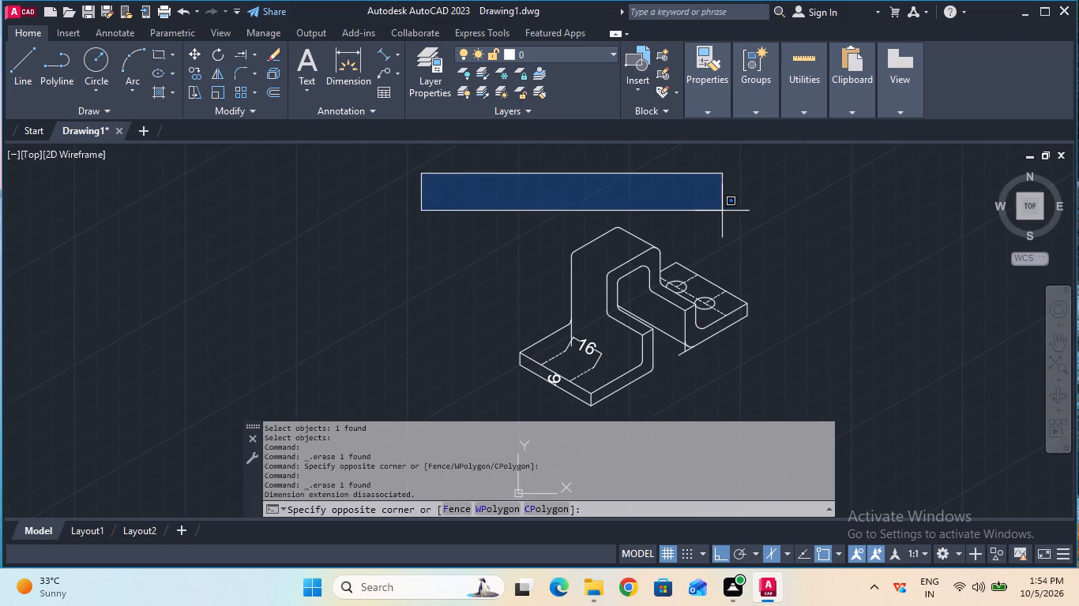
click(833, 409)
text(ex)
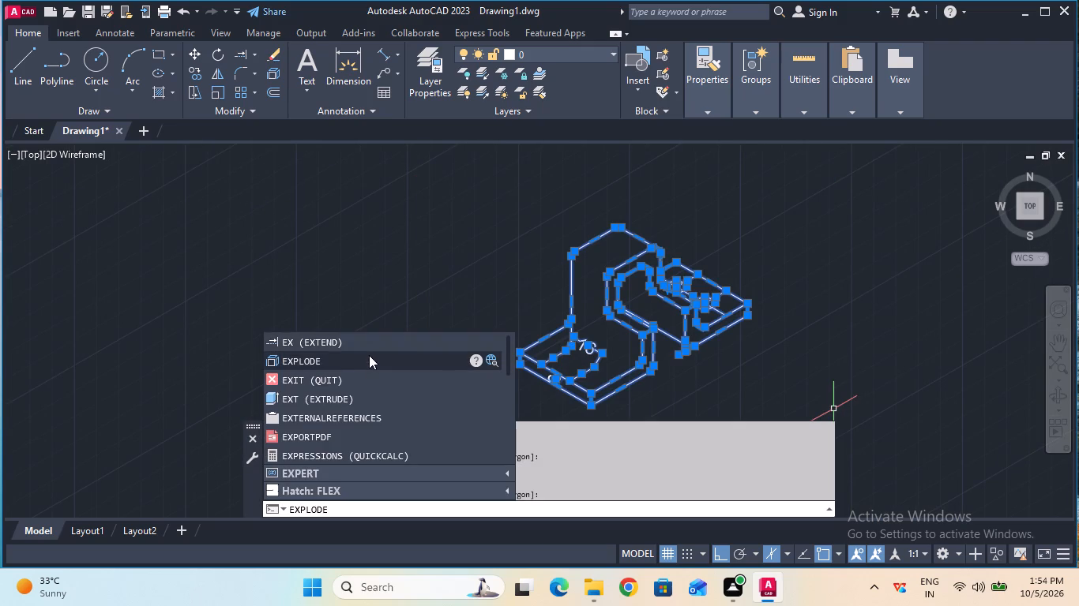
click(369, 357)
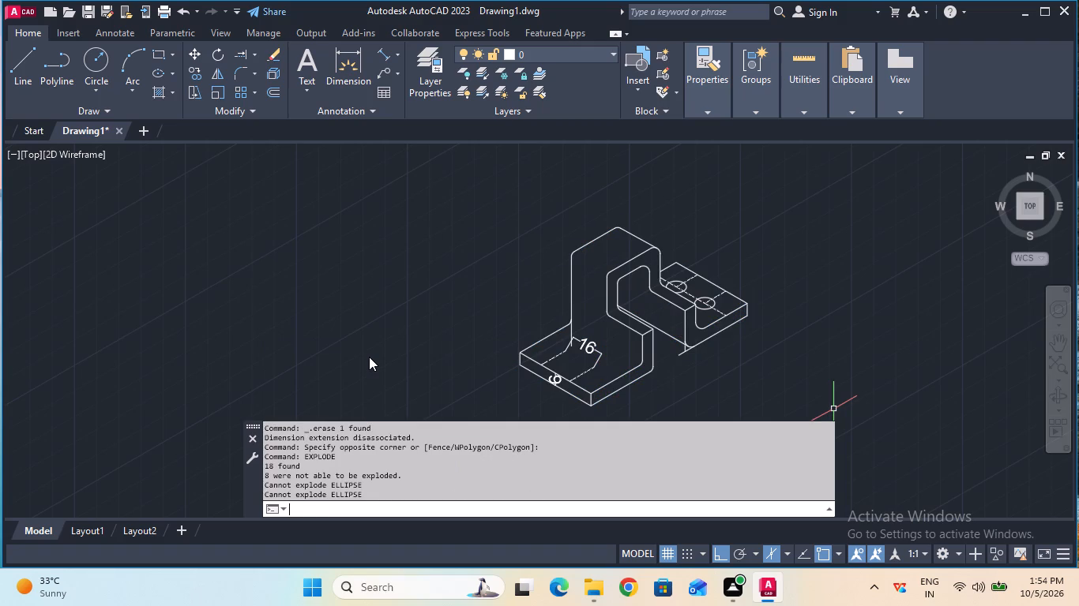
Trim away the front web's three vertical edges, its lower bend arcs and the two sloping edges leading to the front flange.
click(251, 58)
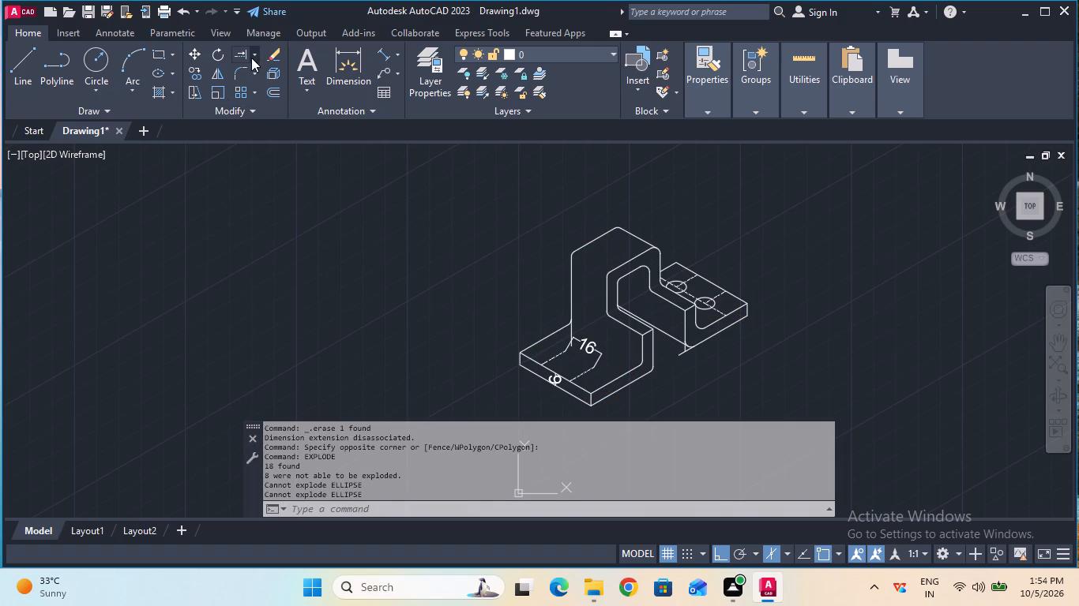
click(261, 87)
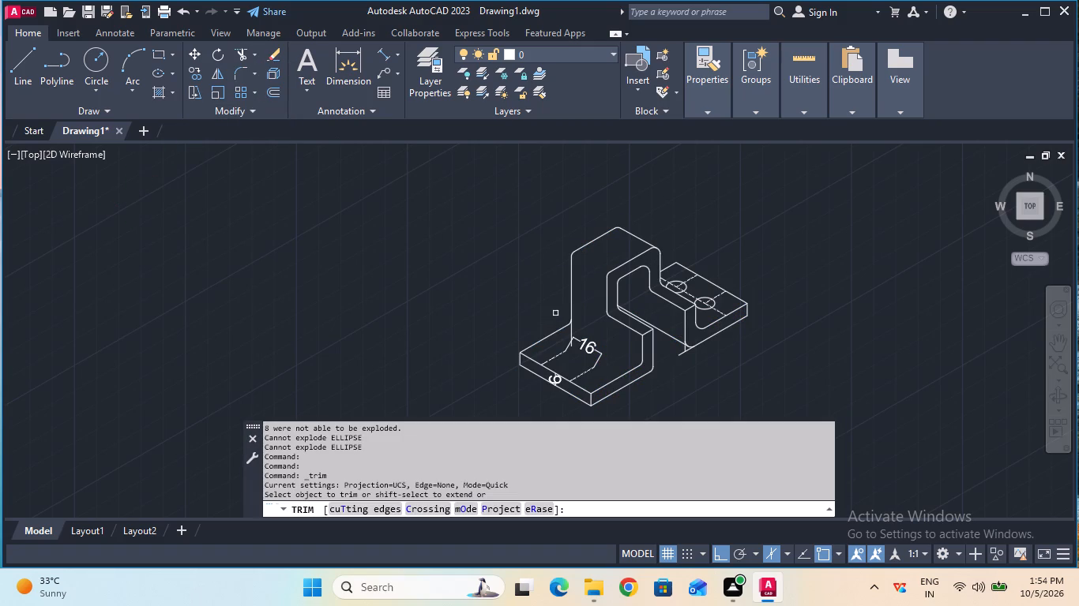
click(573, 311)
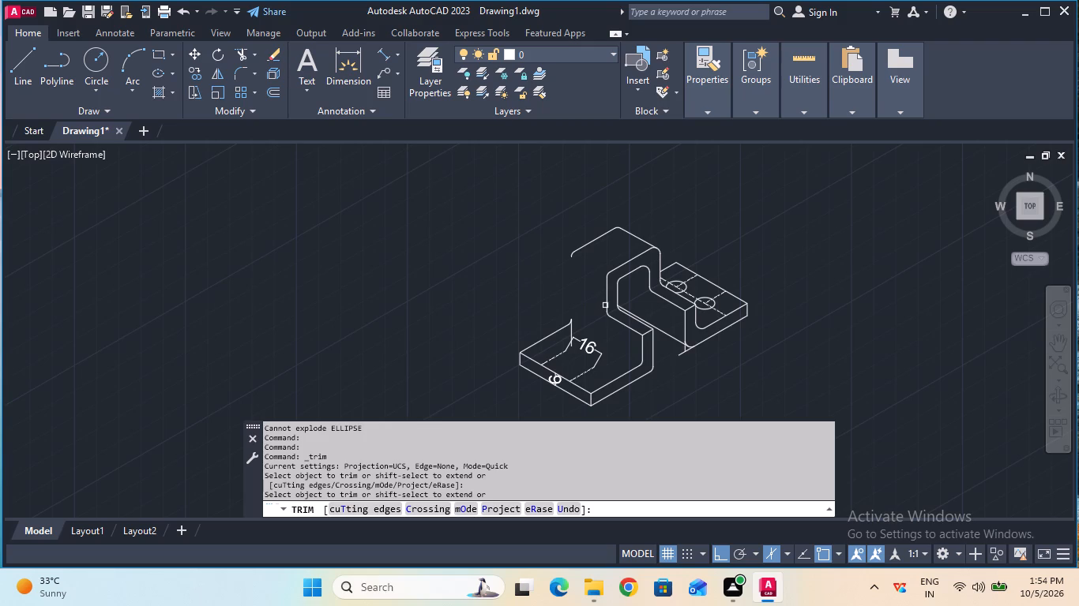
click(606, 305)
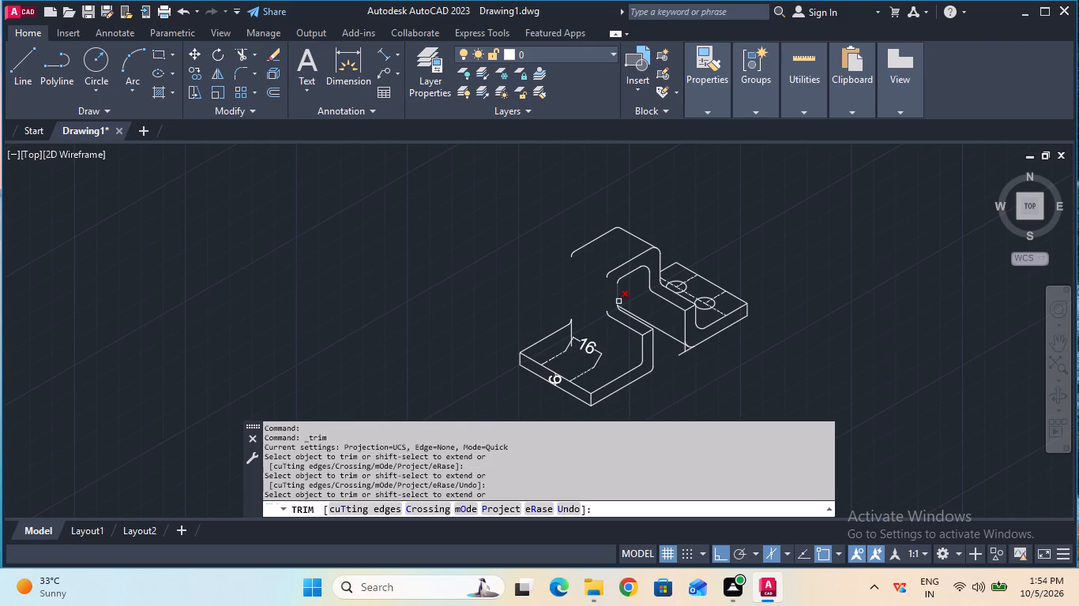
click(618, 301)
click(611, 316)
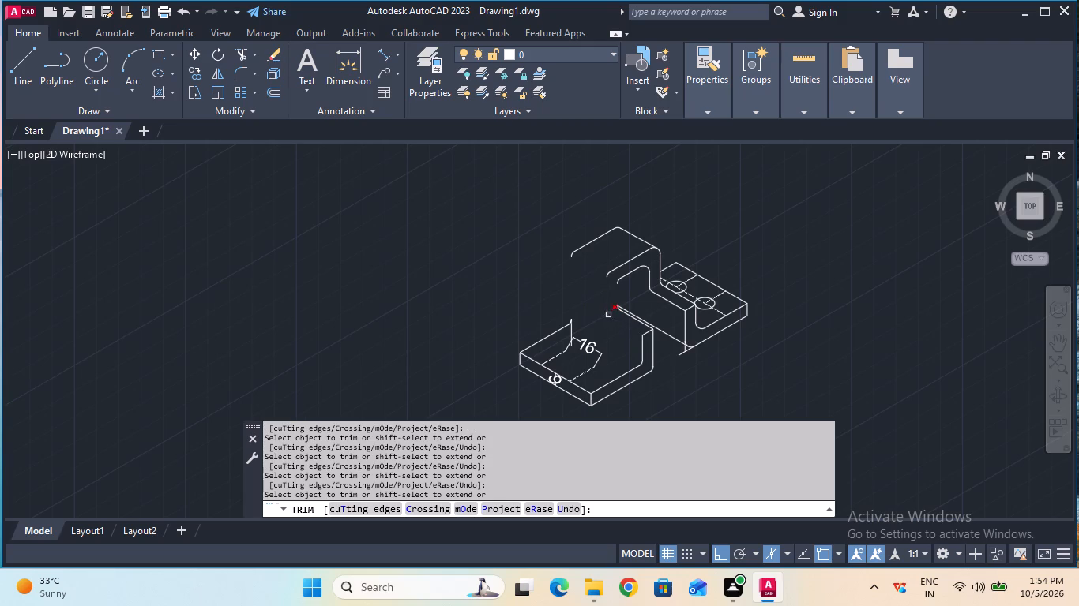
click(608, 314)
click(618, 308)
click(626, 314)
Trim away the two remaining vertical web edges, their bend arc and the front flange's upper sloping edge.
click(649, 333)
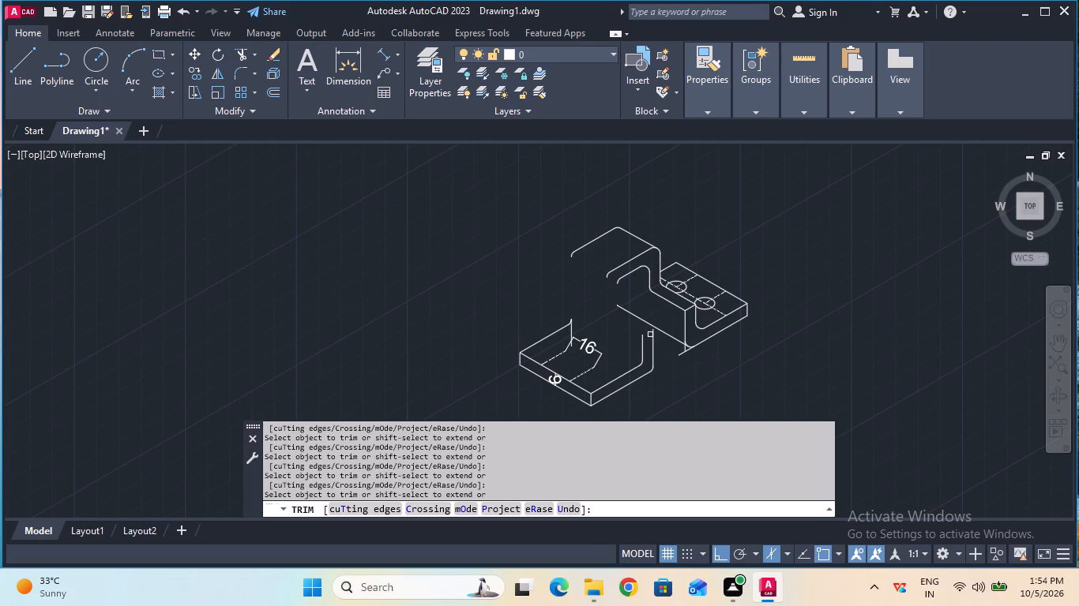
click(653, 338)
click(643, 343)
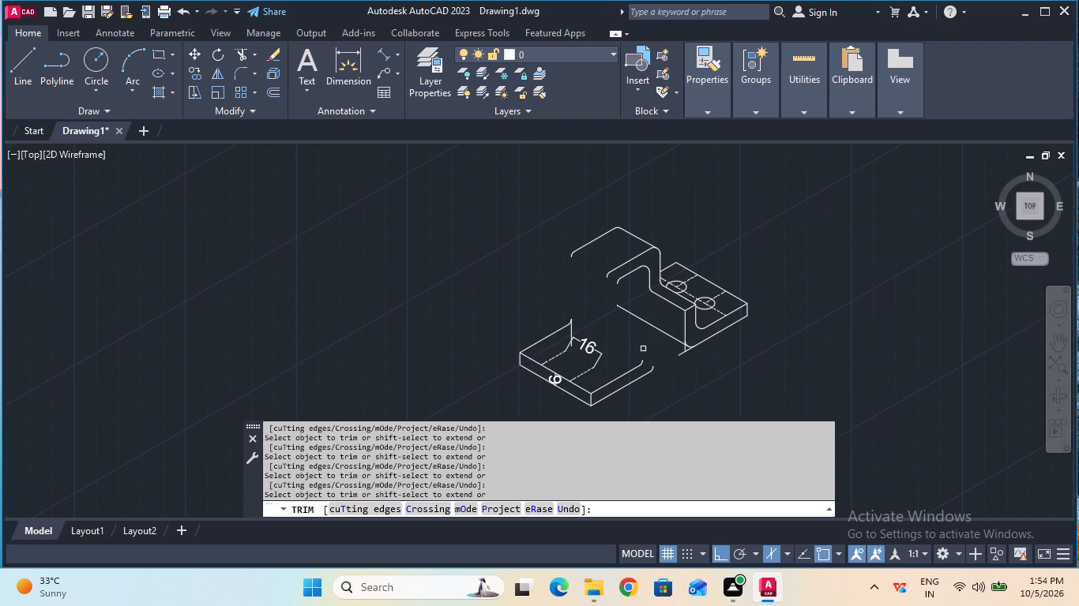
click(643, 362)
drag(635, 365, 570, 366)
Trim away the rest of the front flange outline, its centrelines and the exploded dimension lines with a freehand fence.
drag(570, 366, 581, 397)
drag(581, 396, 601, 351)
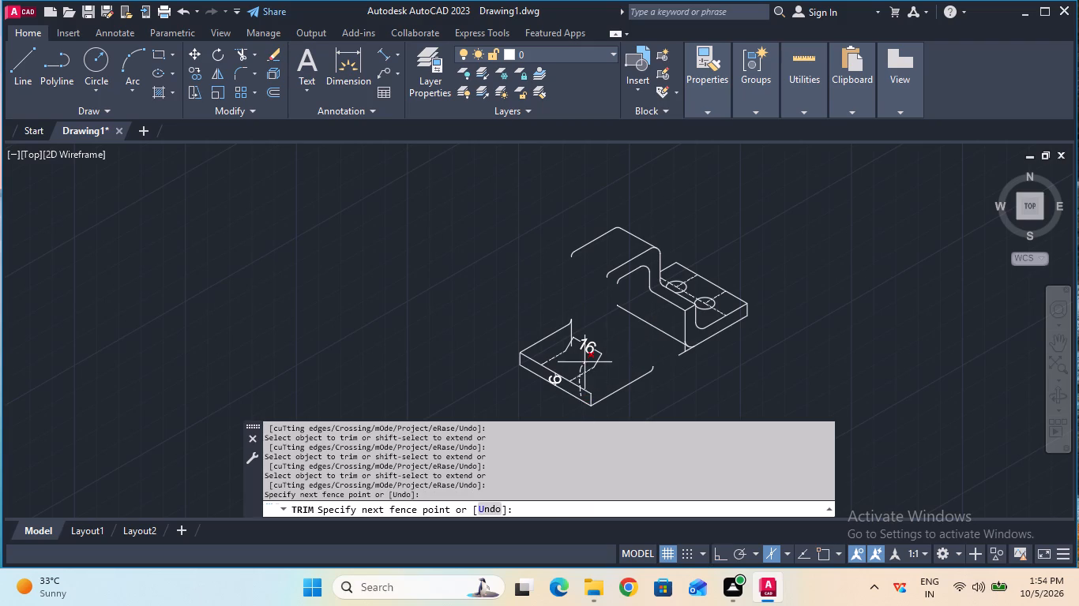
drag(601, 351, 579, 353)
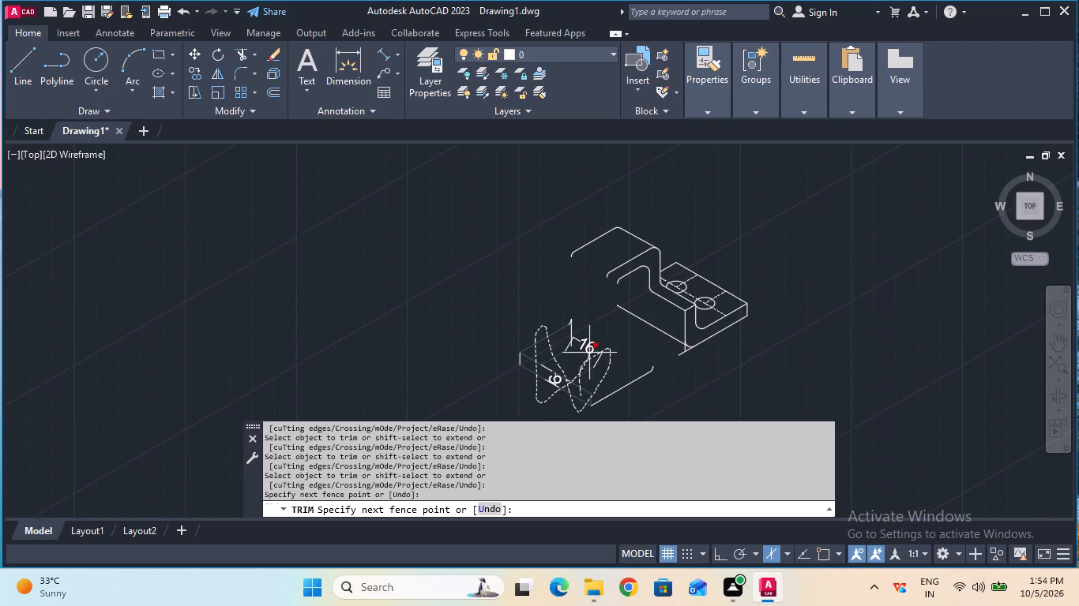
drag(579, 353, 639, 380)
drag(639, 380, 569, 320)
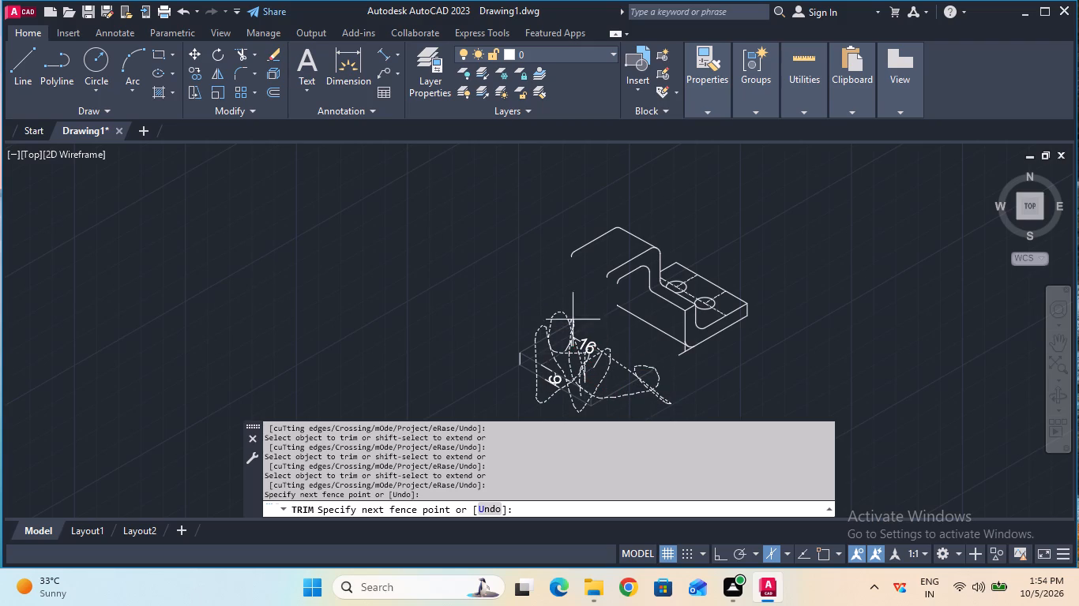
drag(569, 320, 583, 393)
drag(583, 393, 587, 350)
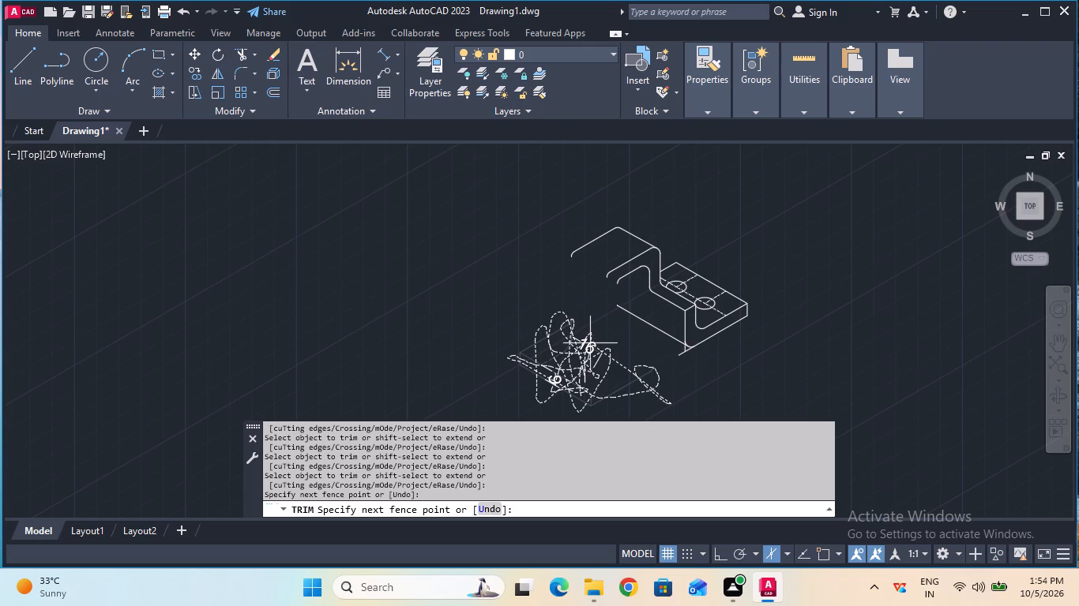
drag(587, 350, 613, 398)
drag(613, 398, 587, 386)
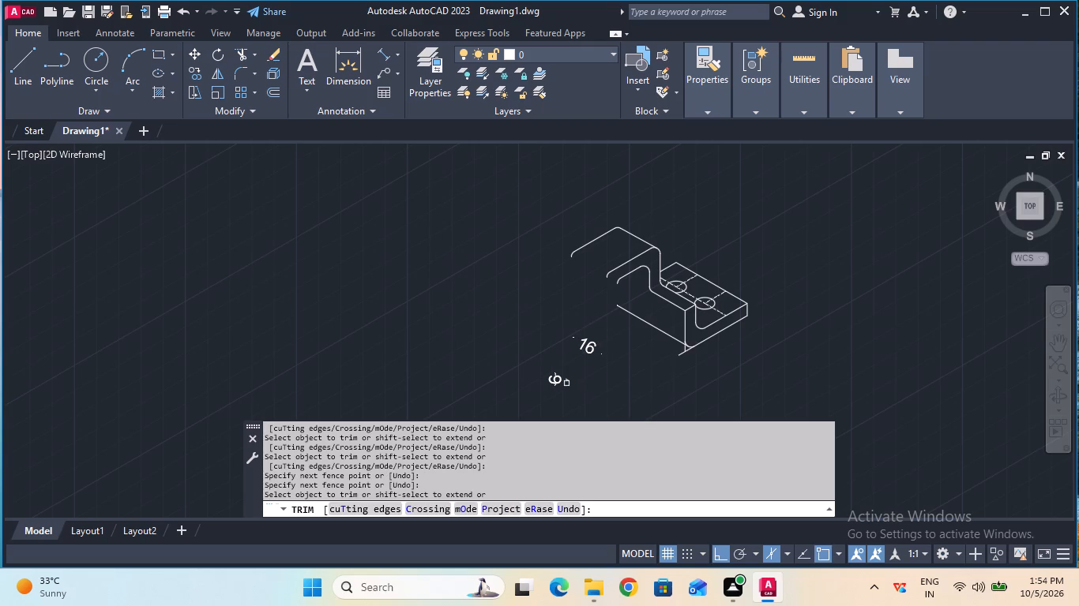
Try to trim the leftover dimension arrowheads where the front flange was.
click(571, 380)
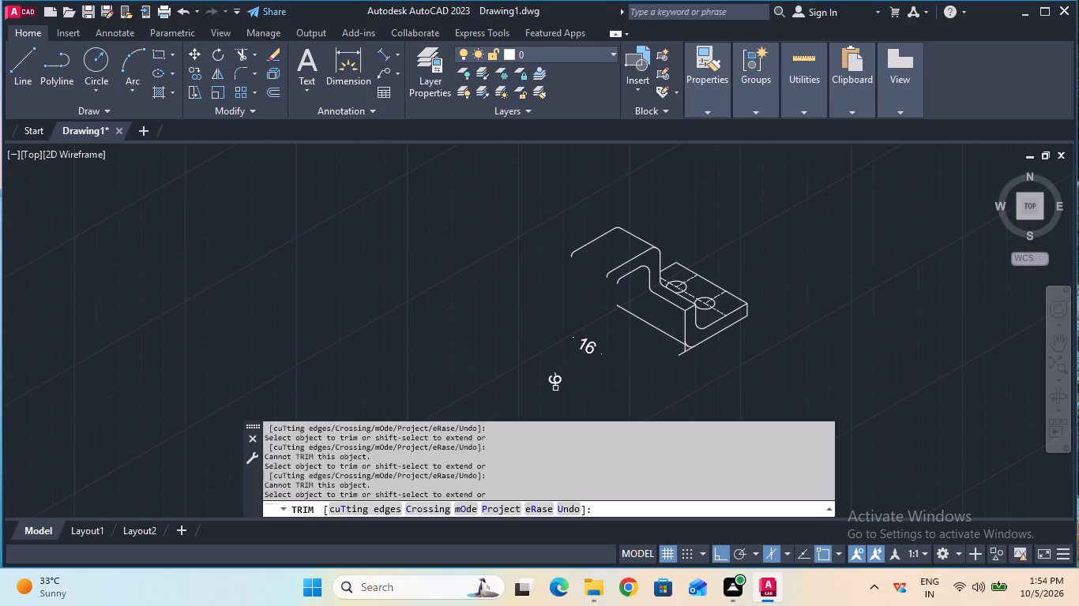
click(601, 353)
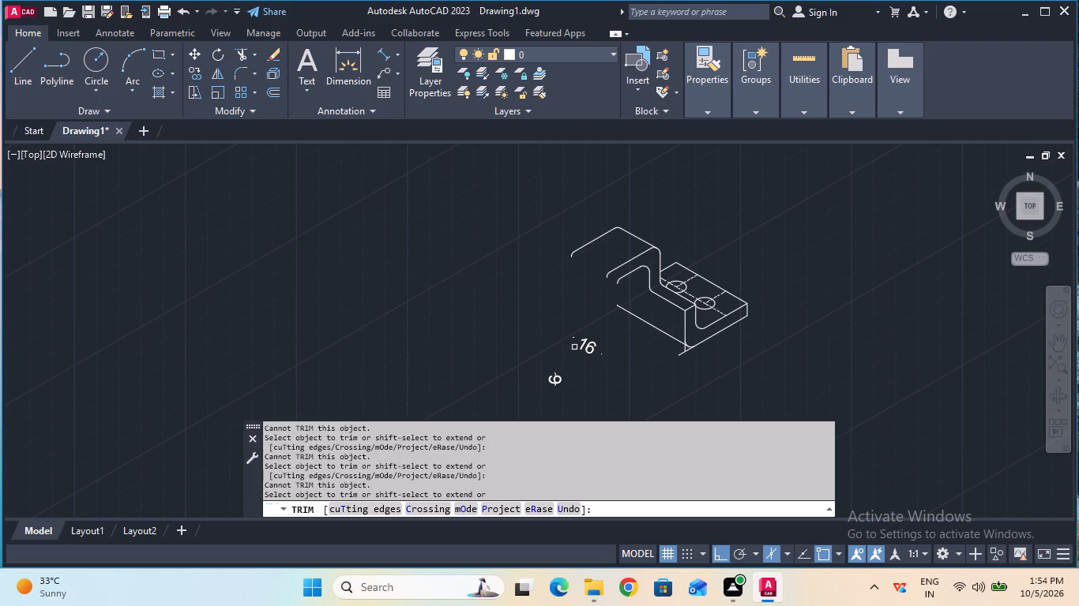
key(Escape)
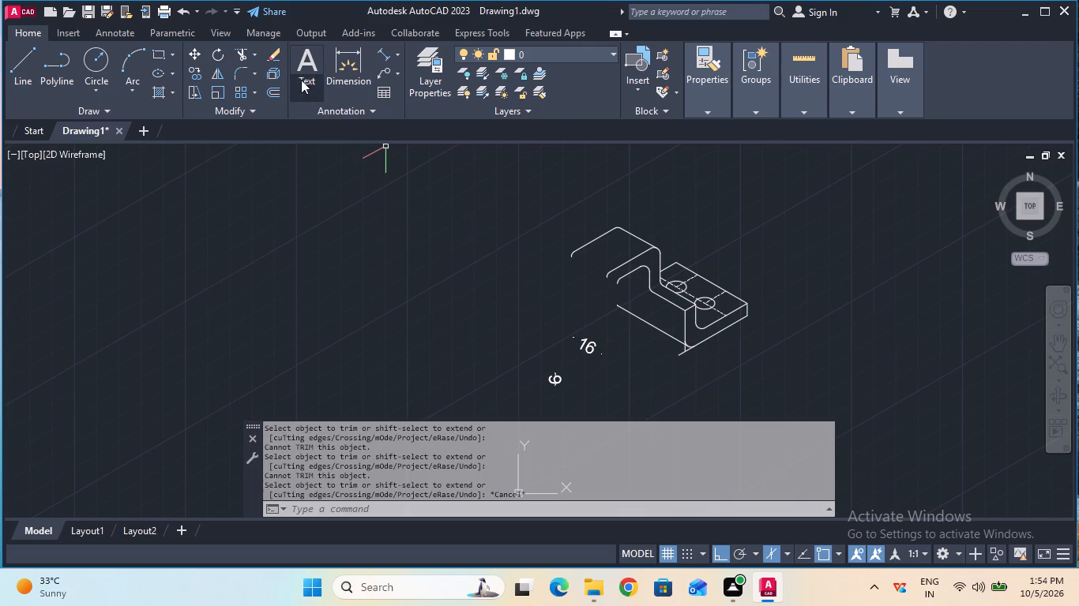
Erase the two leftover dimension texts, the 16 and the single-digit one near it.
click(272, 57)
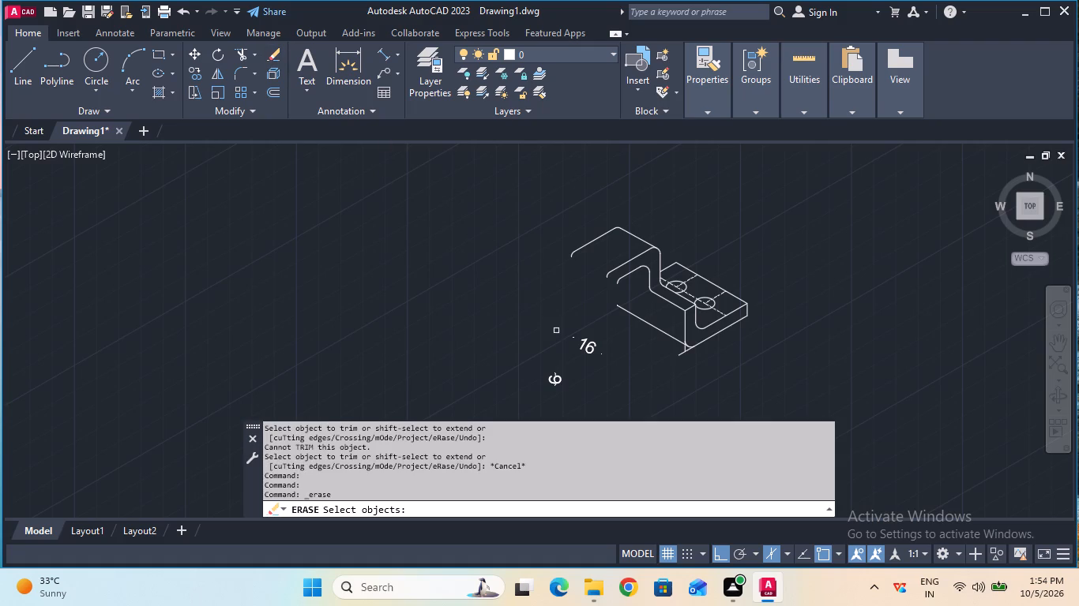
click(573, 339)
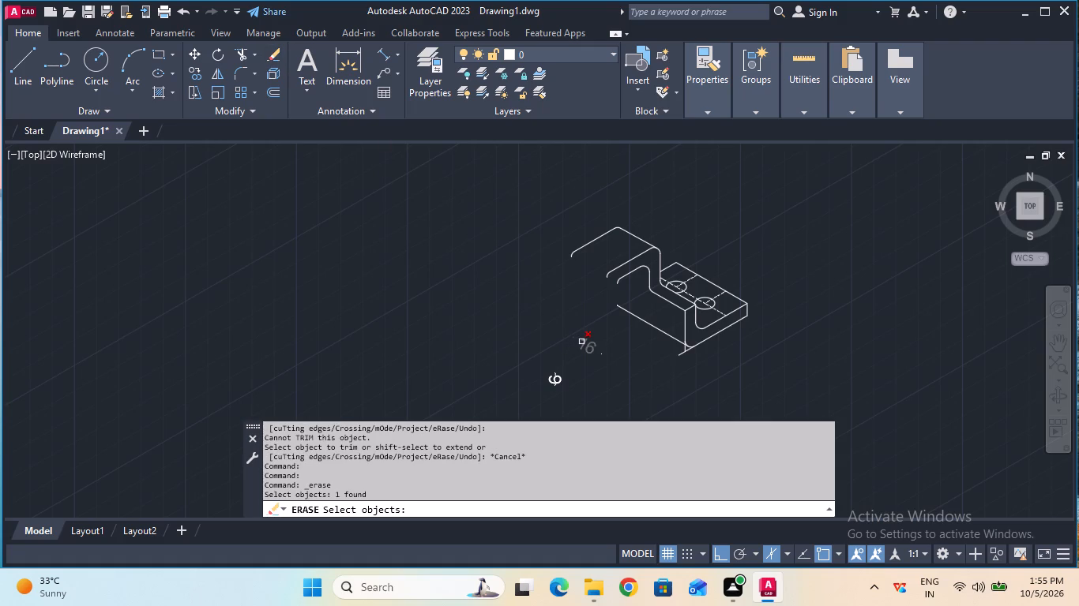
click(581, 342)
key(Return)
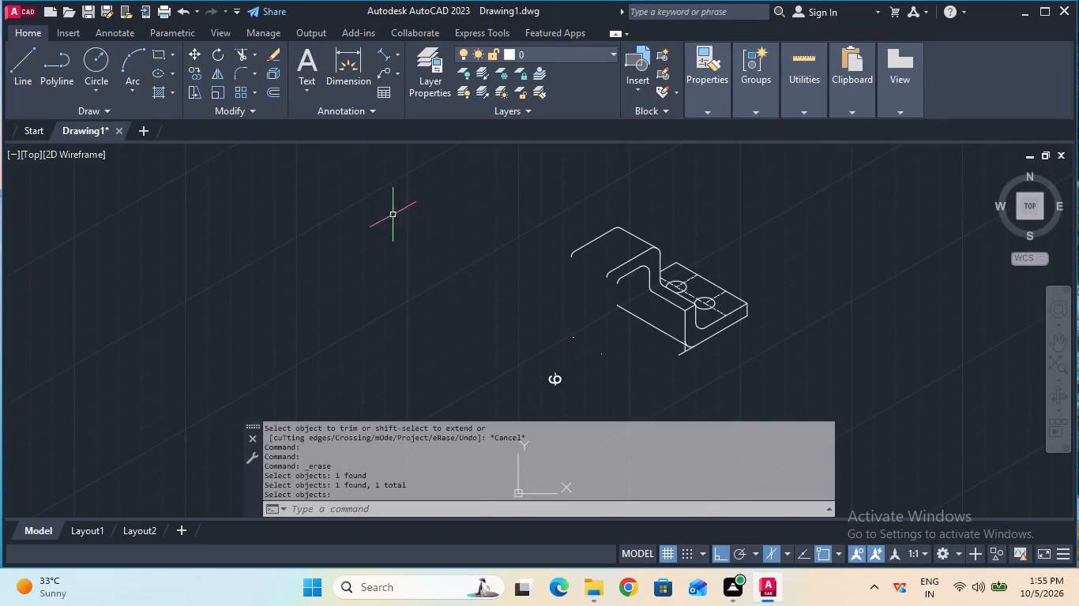
double_click(269, 50)
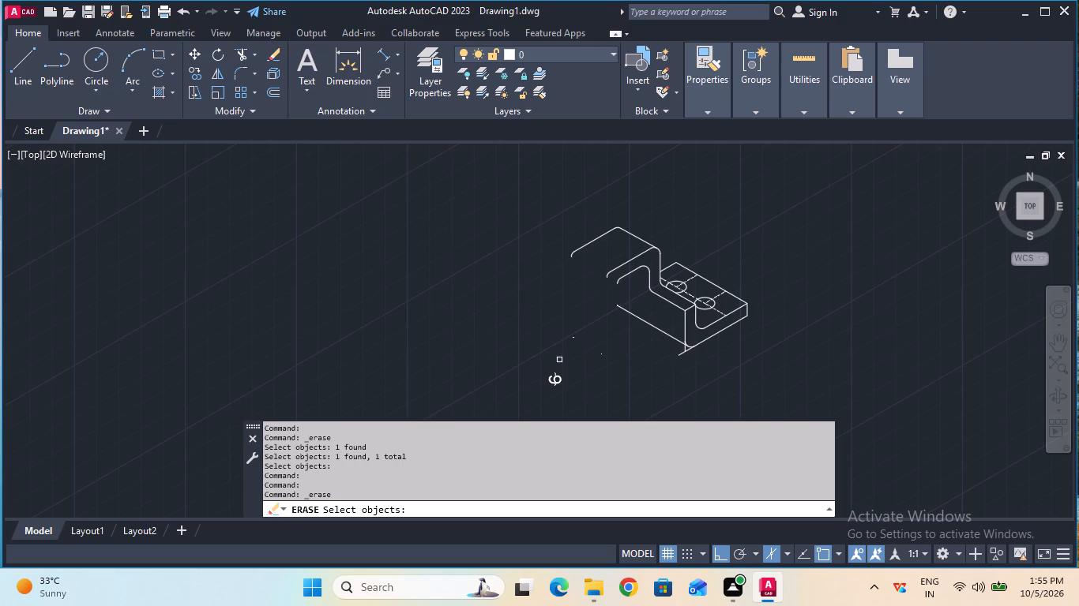
double_click(558, 376)
key(Return)
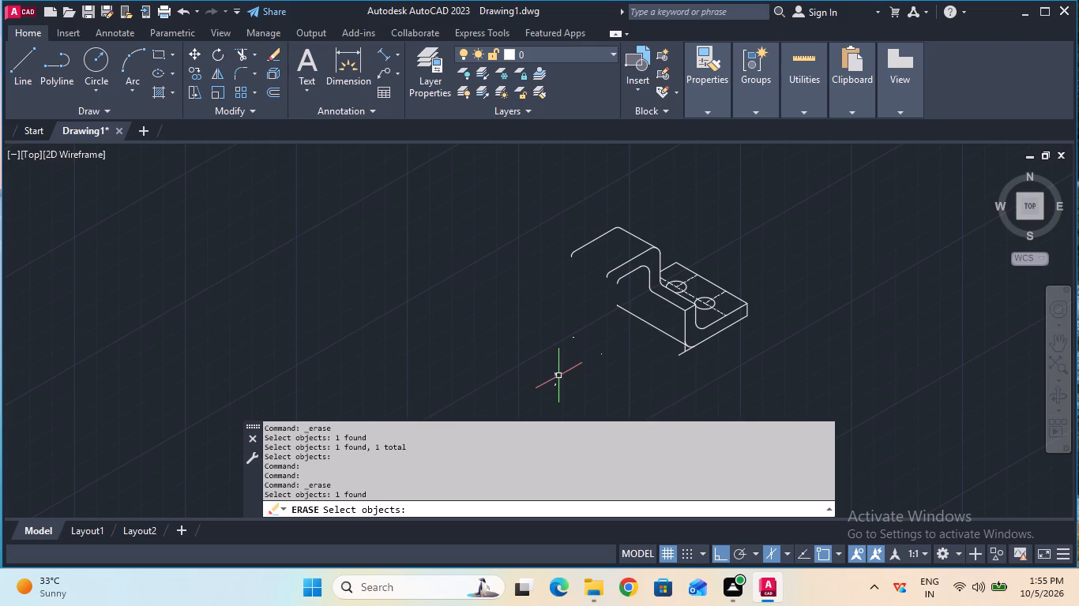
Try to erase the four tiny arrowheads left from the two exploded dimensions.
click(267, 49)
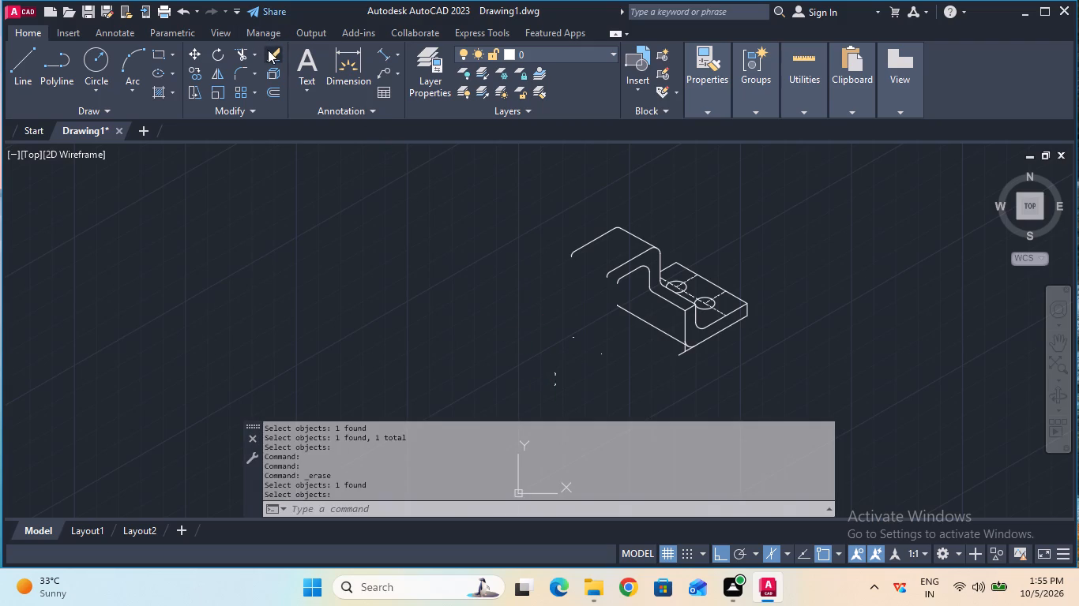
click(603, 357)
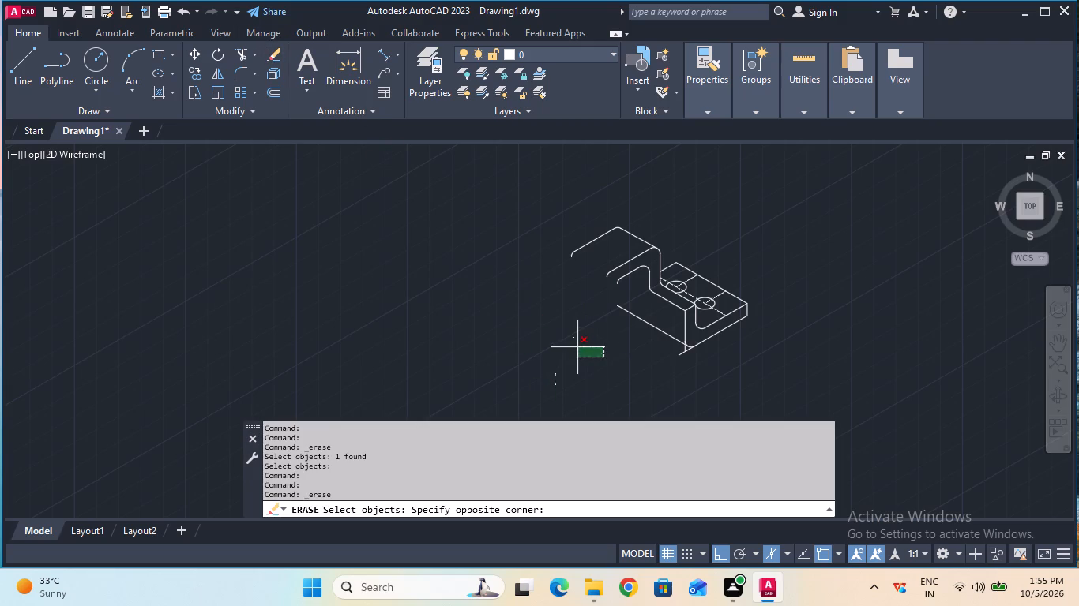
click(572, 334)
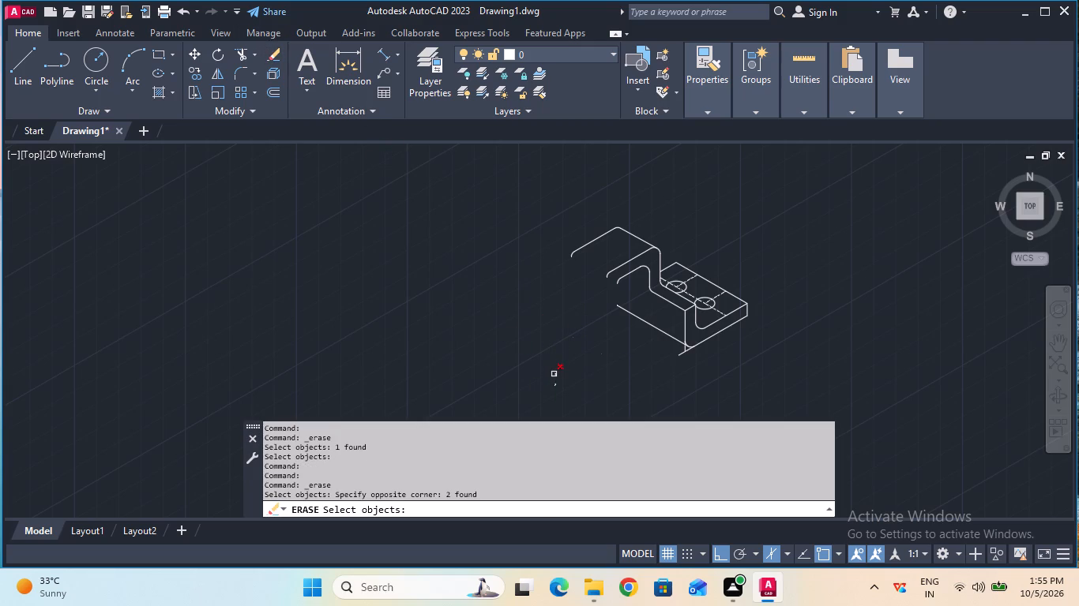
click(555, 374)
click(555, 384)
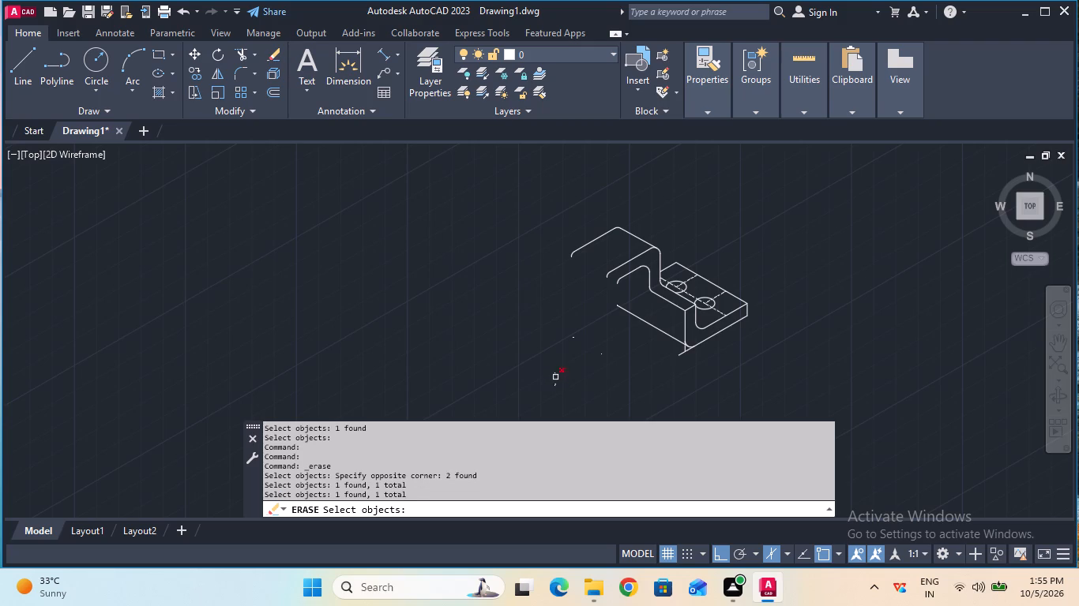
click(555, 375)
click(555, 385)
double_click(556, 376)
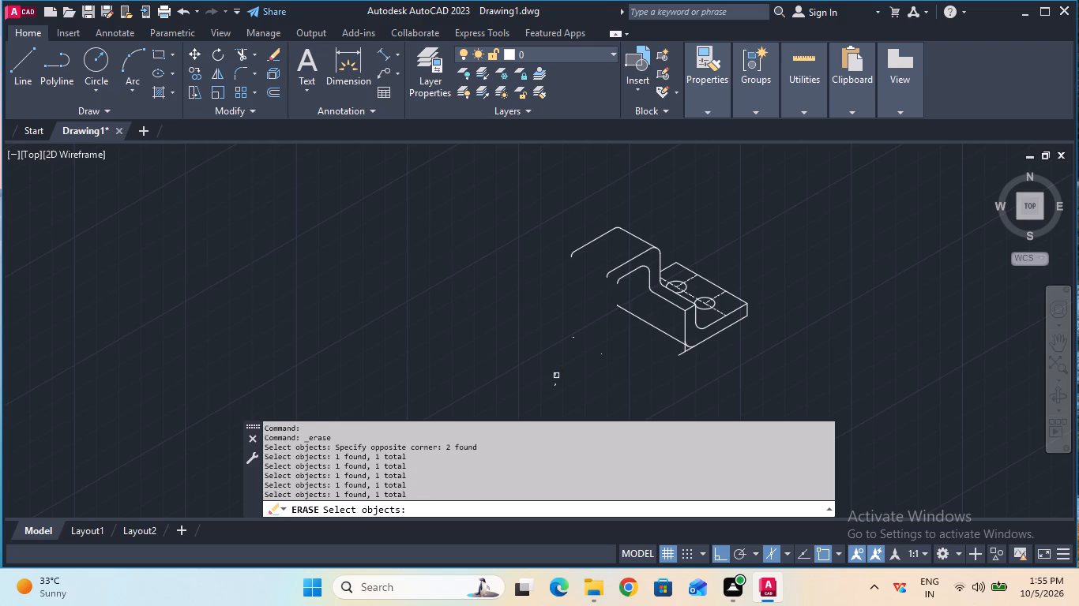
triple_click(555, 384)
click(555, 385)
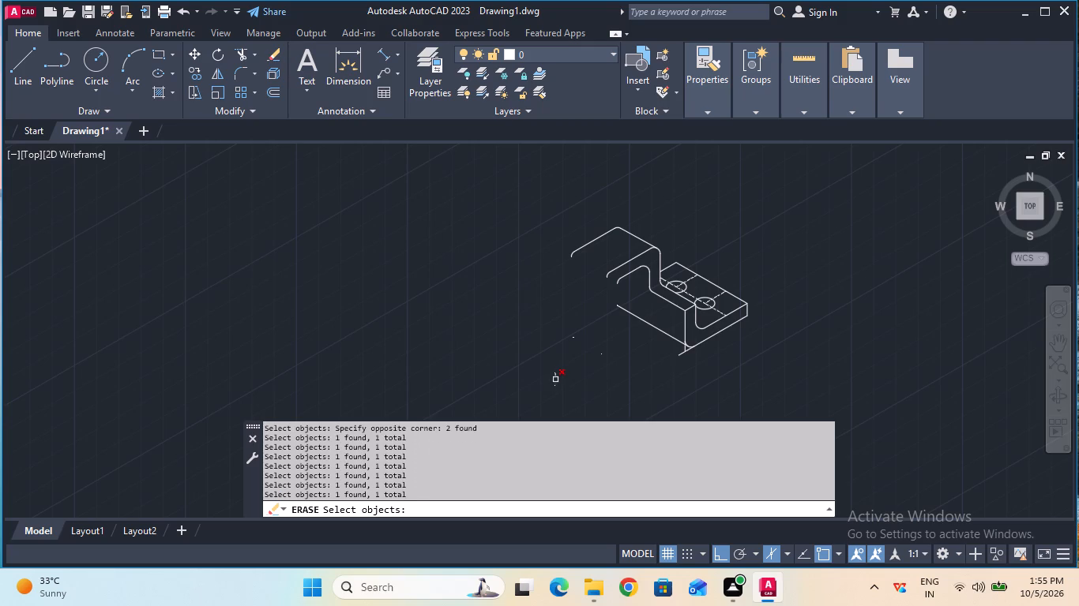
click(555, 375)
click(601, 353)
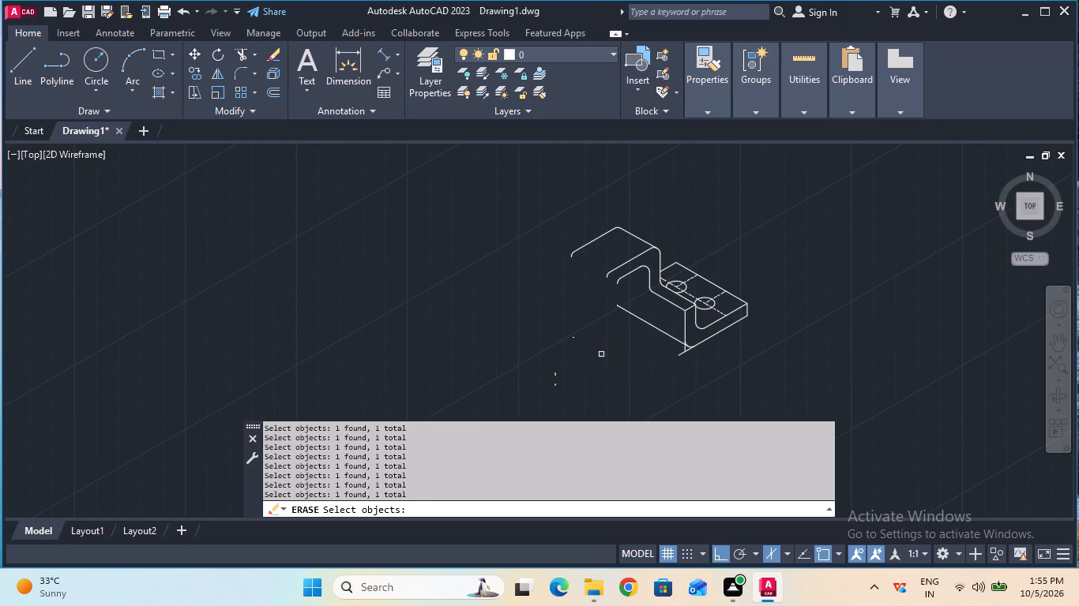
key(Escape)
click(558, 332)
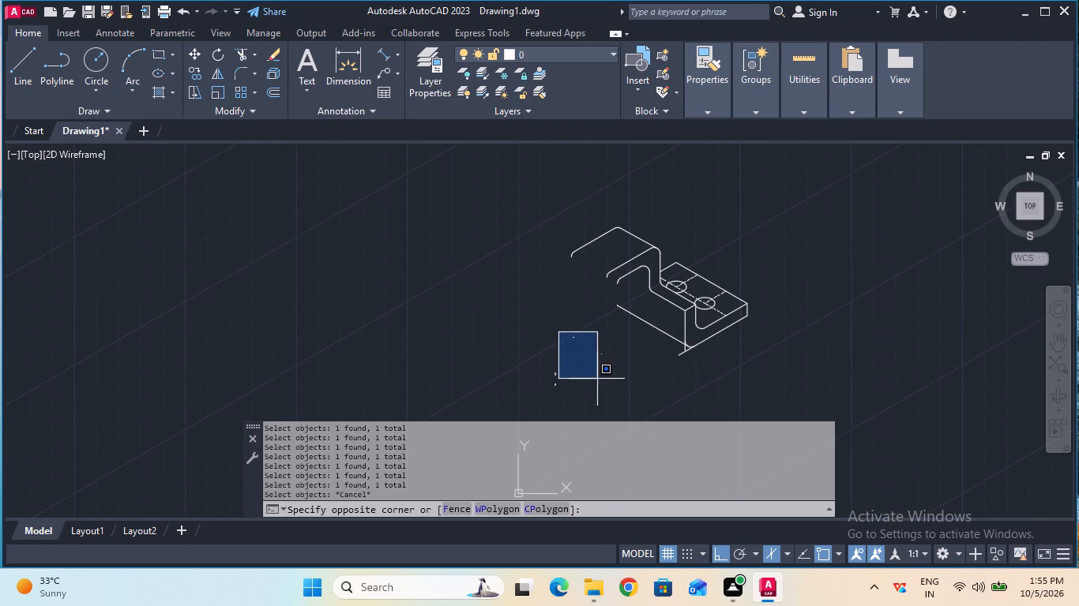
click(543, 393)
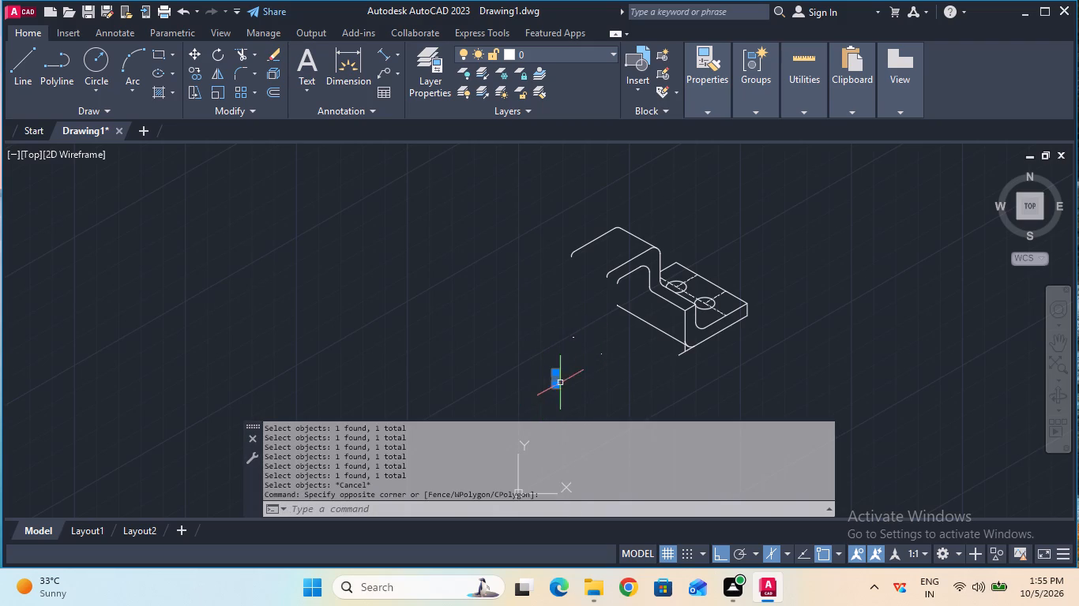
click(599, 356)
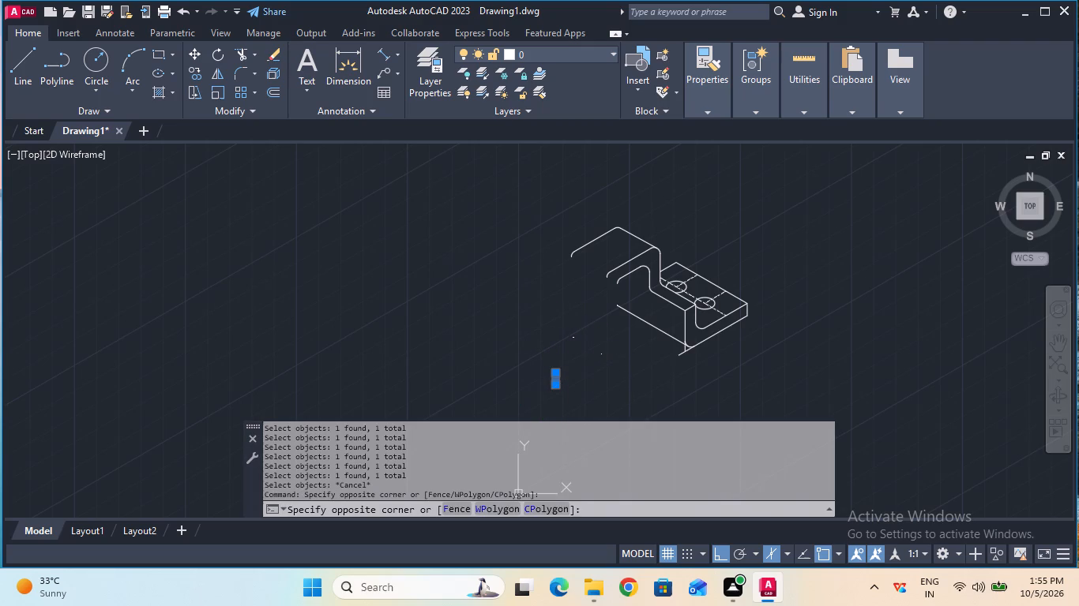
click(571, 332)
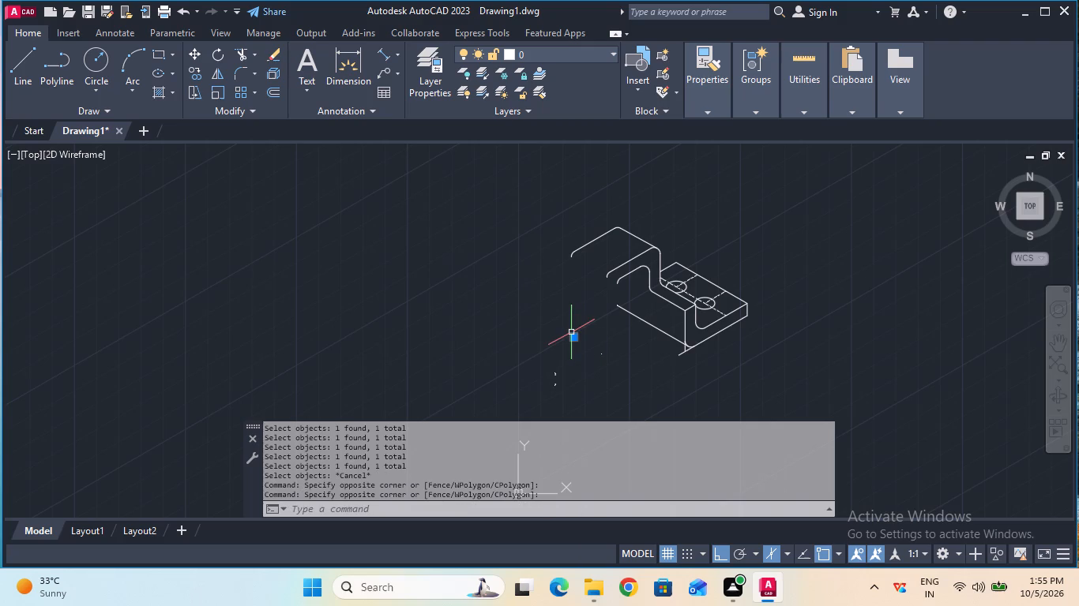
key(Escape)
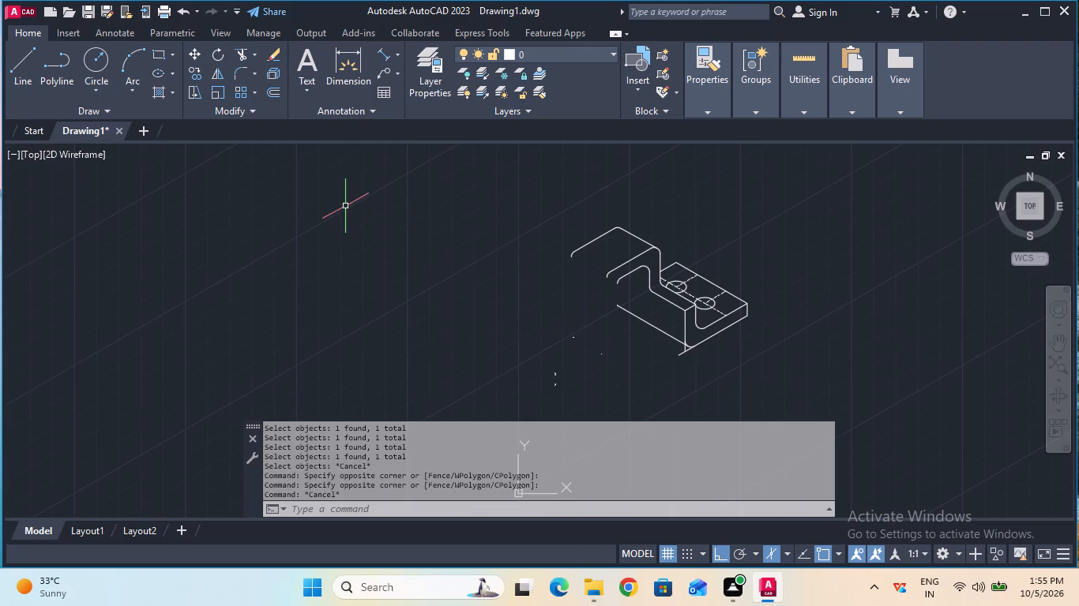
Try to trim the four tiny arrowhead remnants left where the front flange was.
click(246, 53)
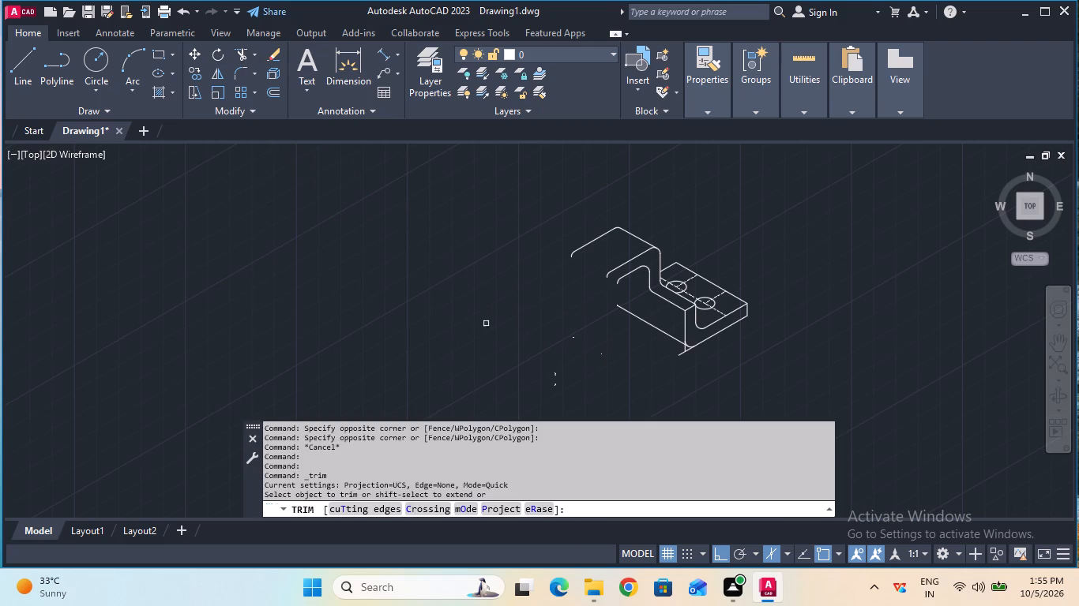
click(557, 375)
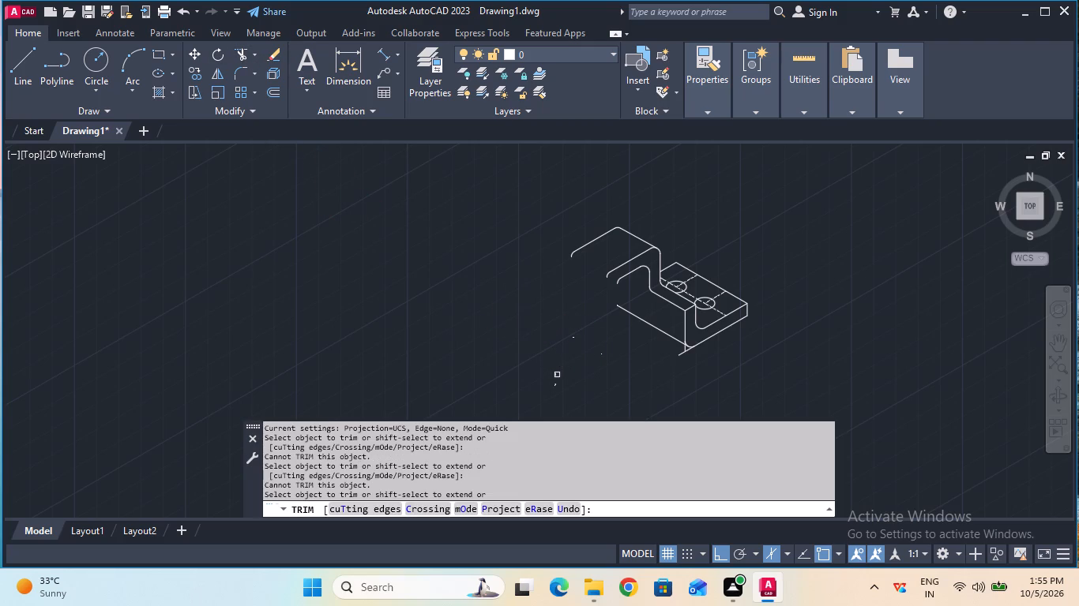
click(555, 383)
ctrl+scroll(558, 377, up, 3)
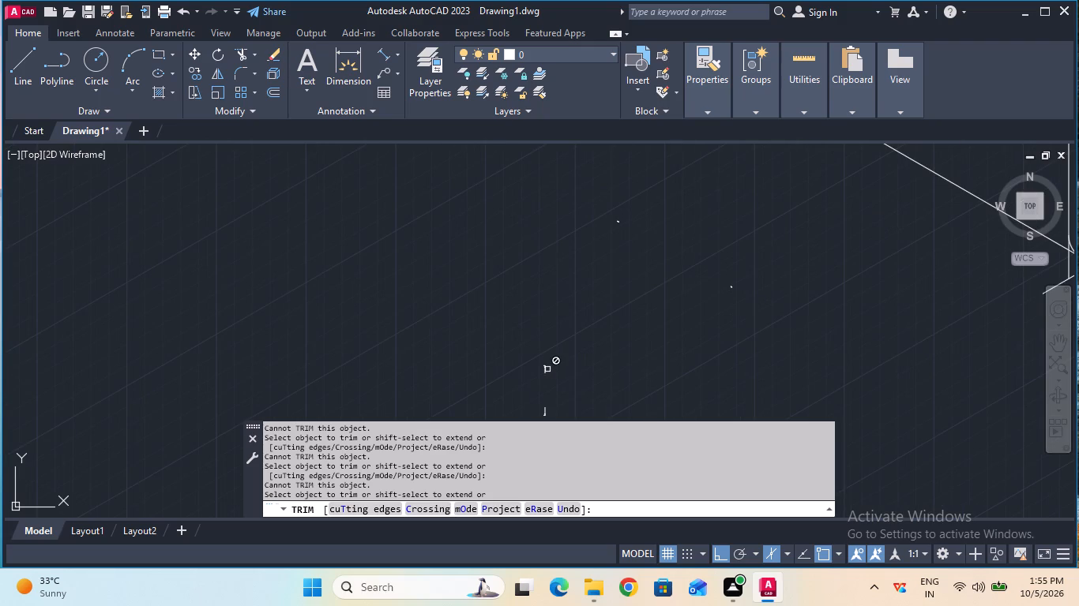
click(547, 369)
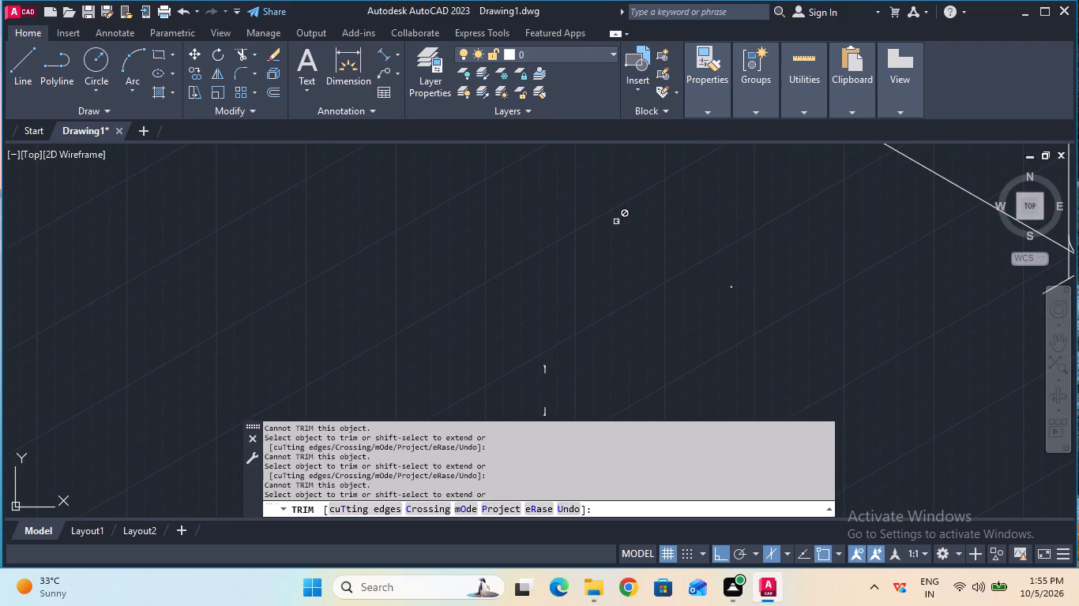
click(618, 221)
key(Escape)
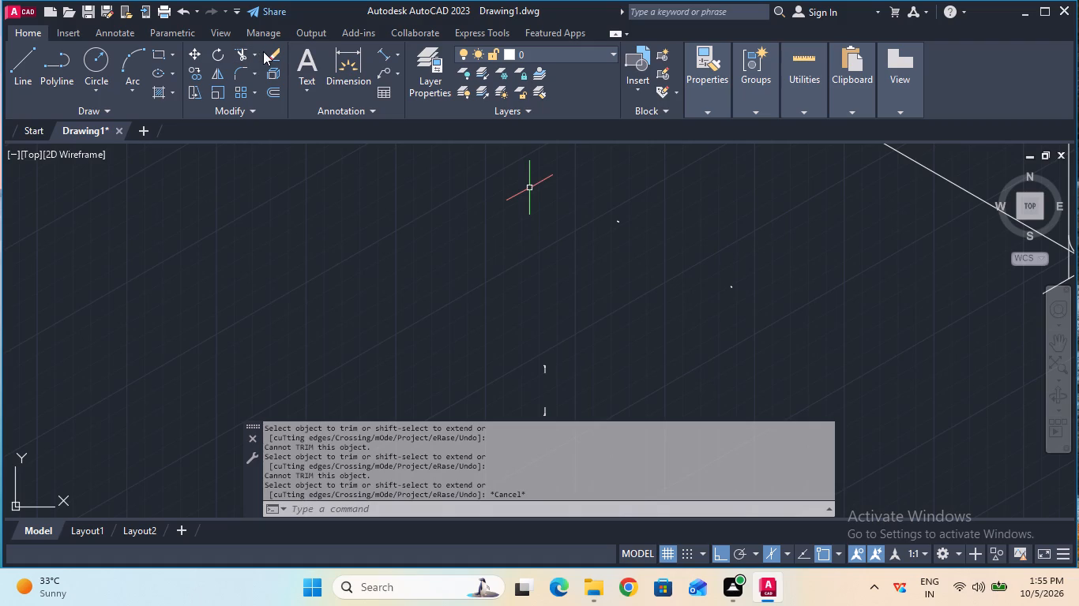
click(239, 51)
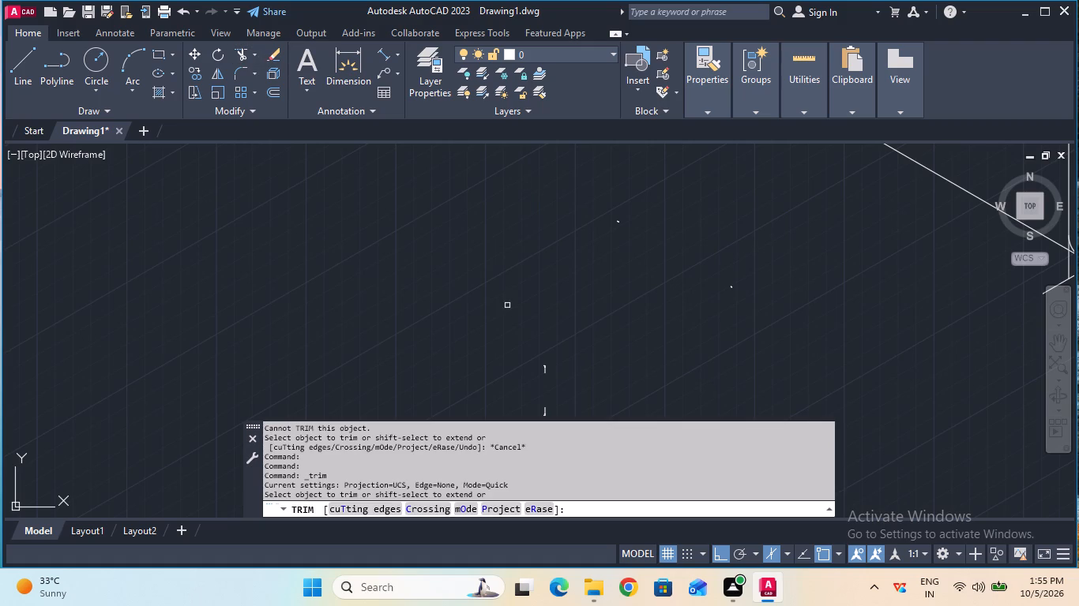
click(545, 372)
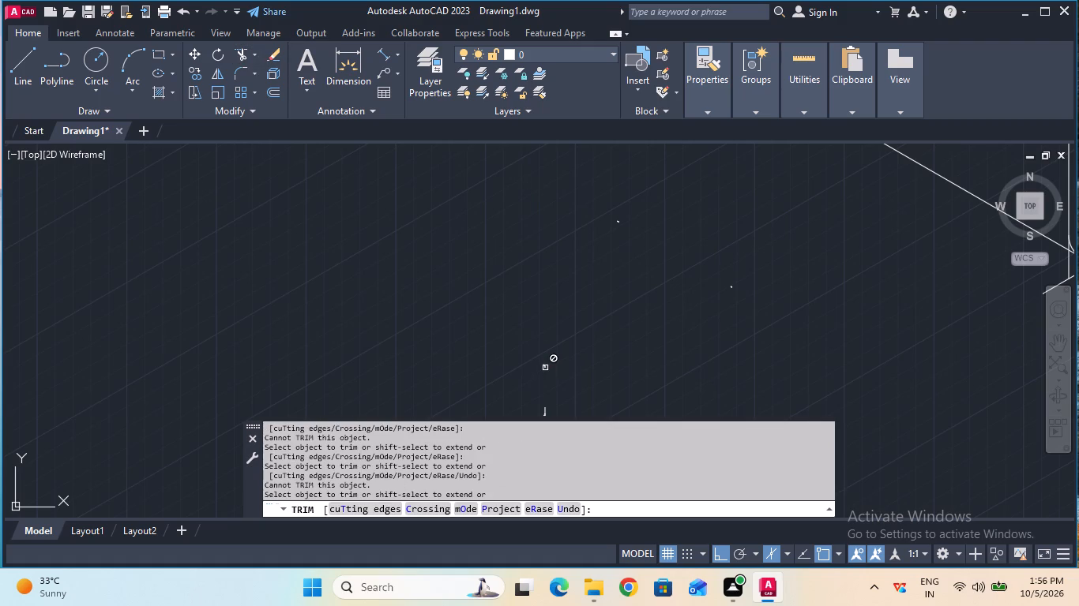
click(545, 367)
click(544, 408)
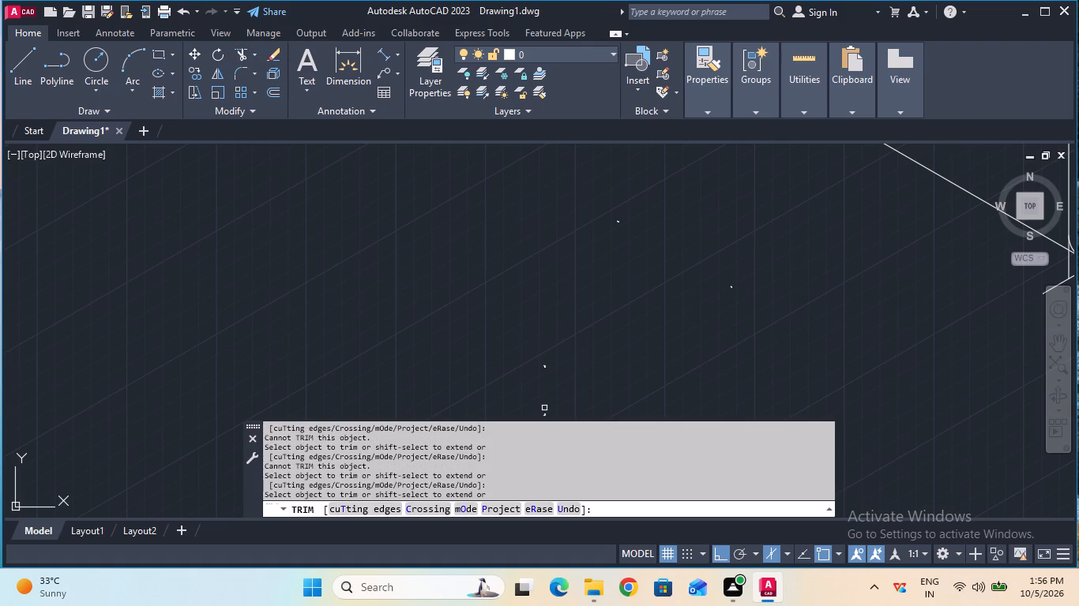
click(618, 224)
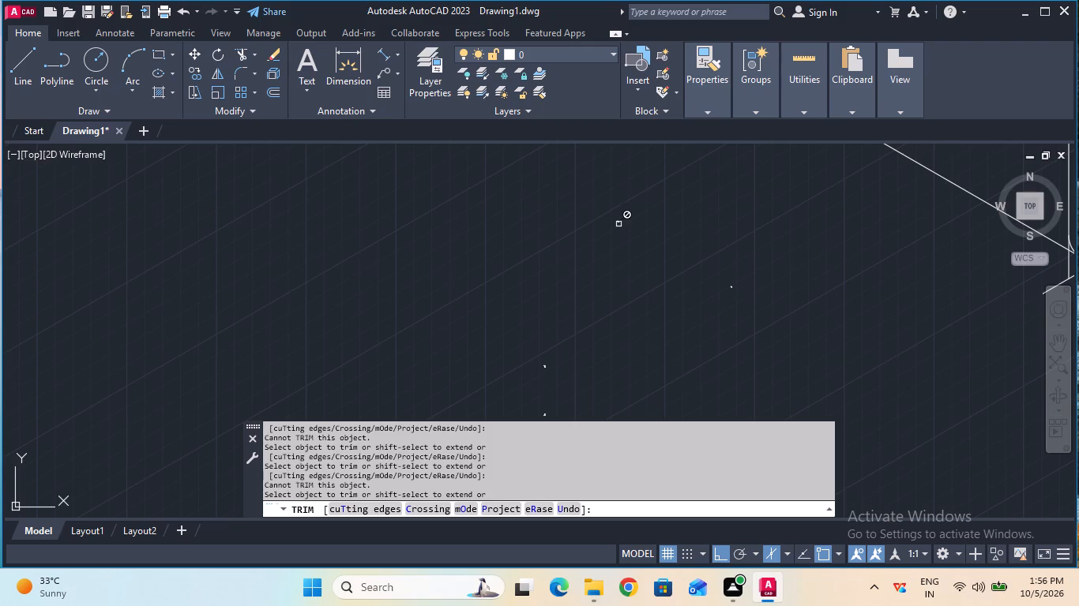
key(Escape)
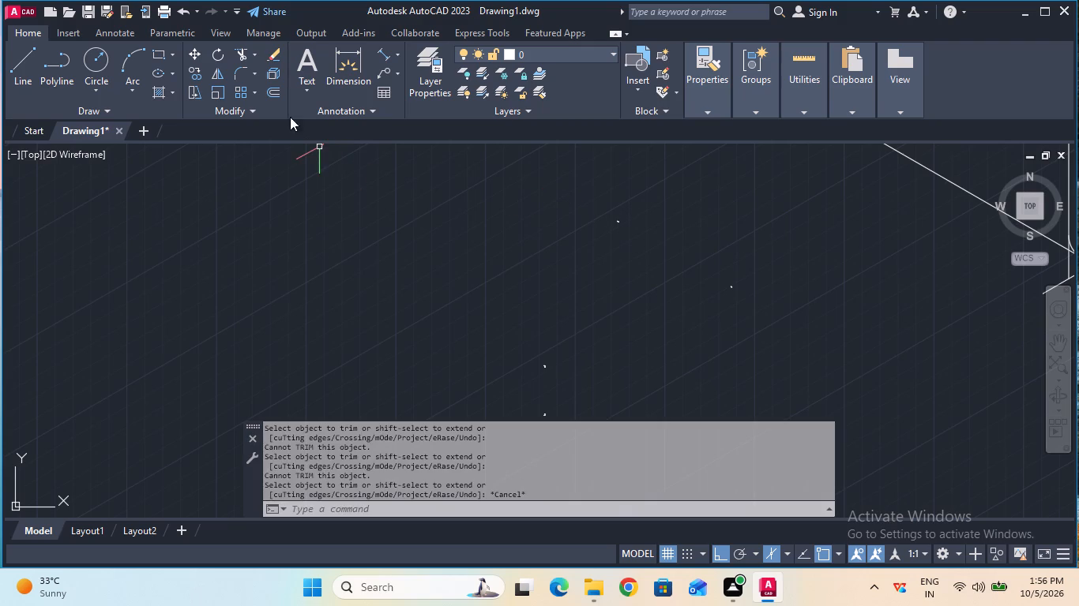
Erase a piece of the upper arrowhead in the vertically aligned pair of remnants.
click(274, 54)
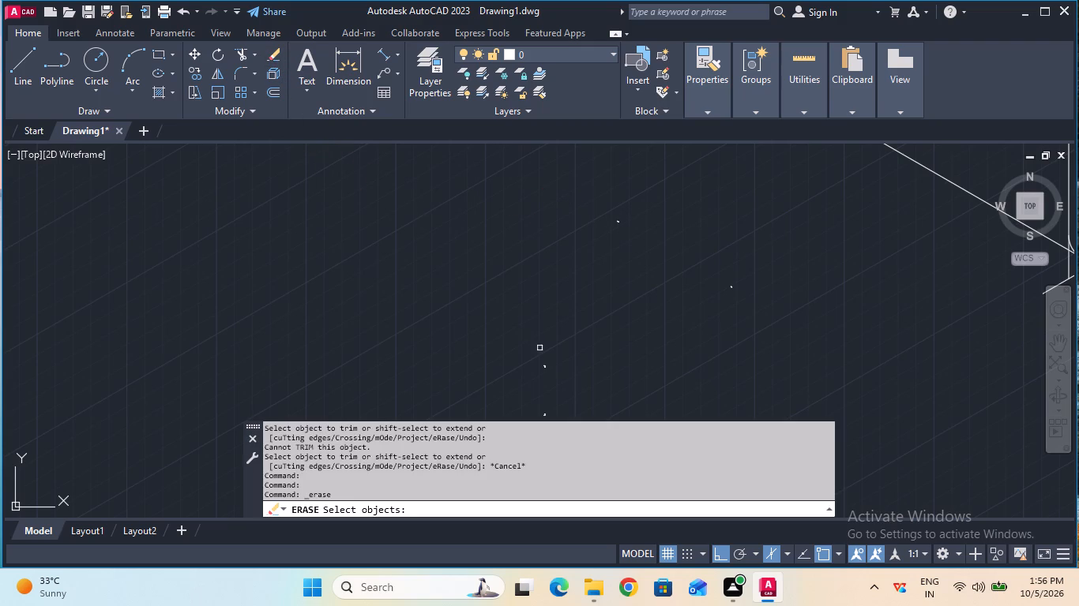
click(543, 368)
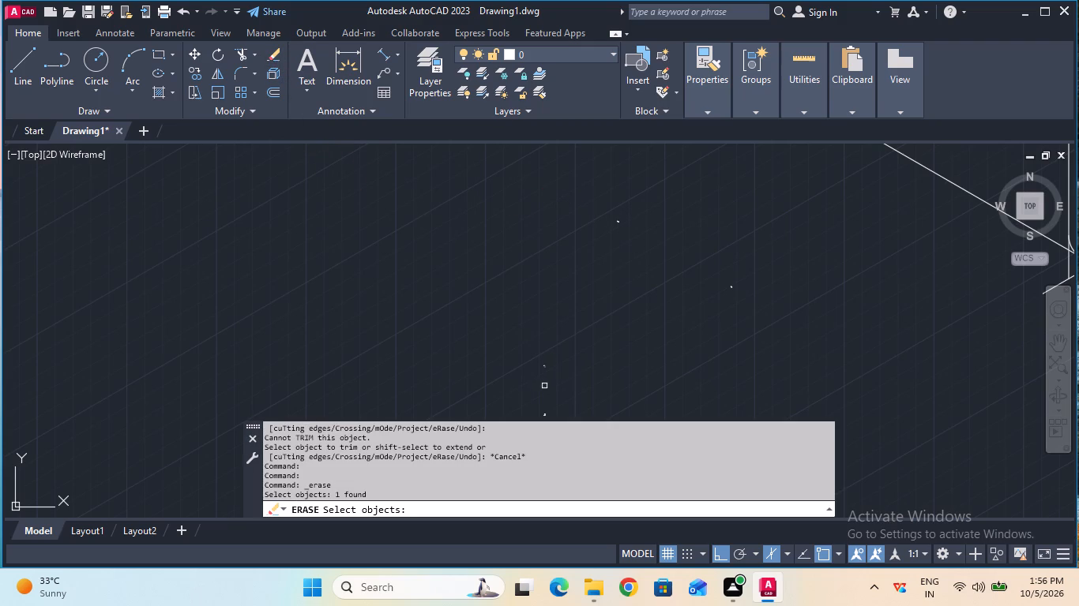
key(Return)
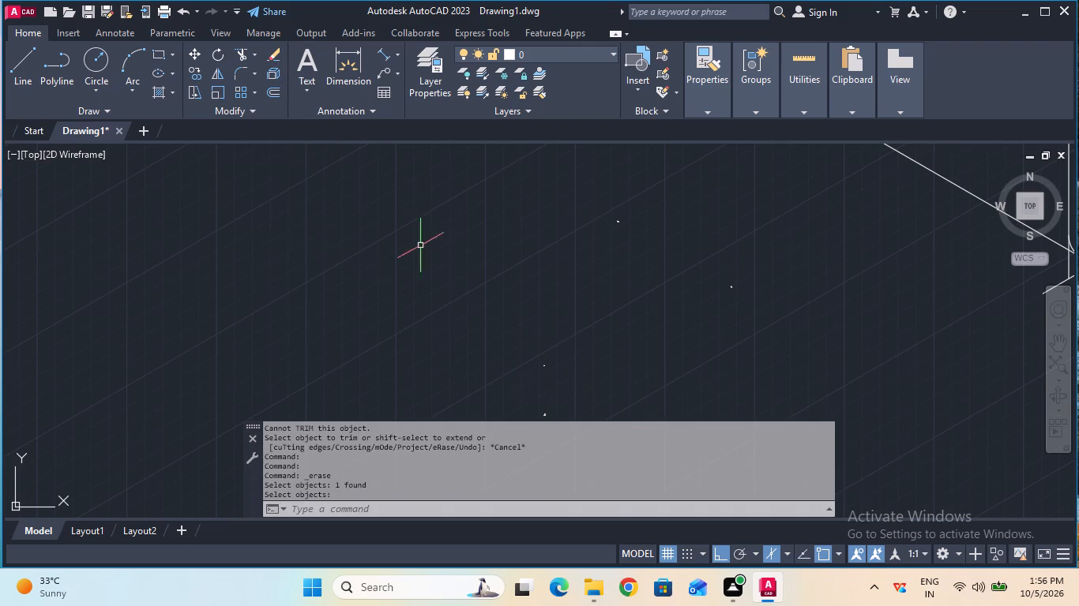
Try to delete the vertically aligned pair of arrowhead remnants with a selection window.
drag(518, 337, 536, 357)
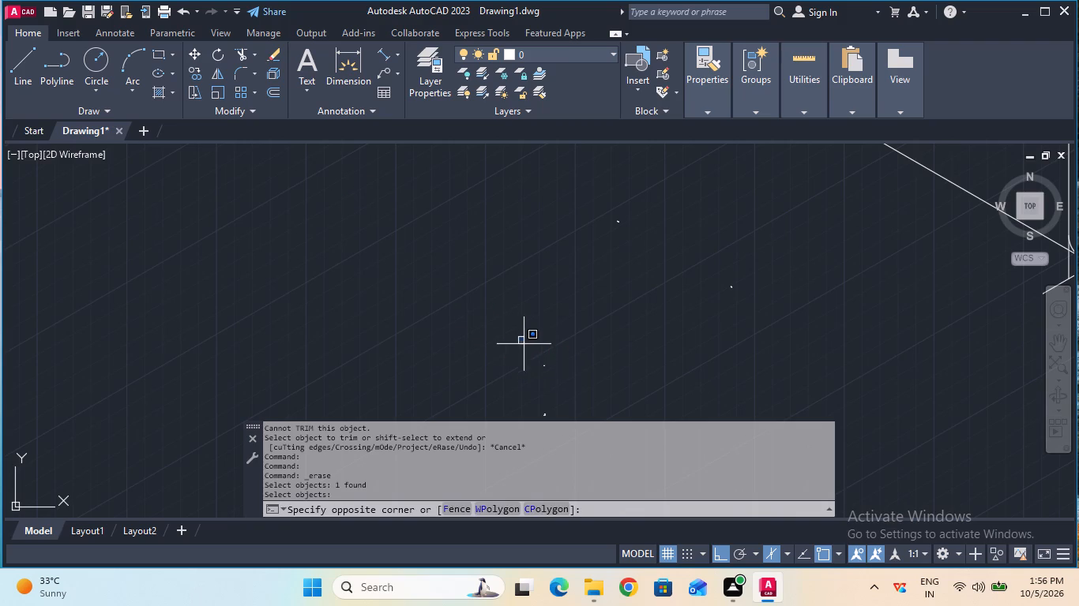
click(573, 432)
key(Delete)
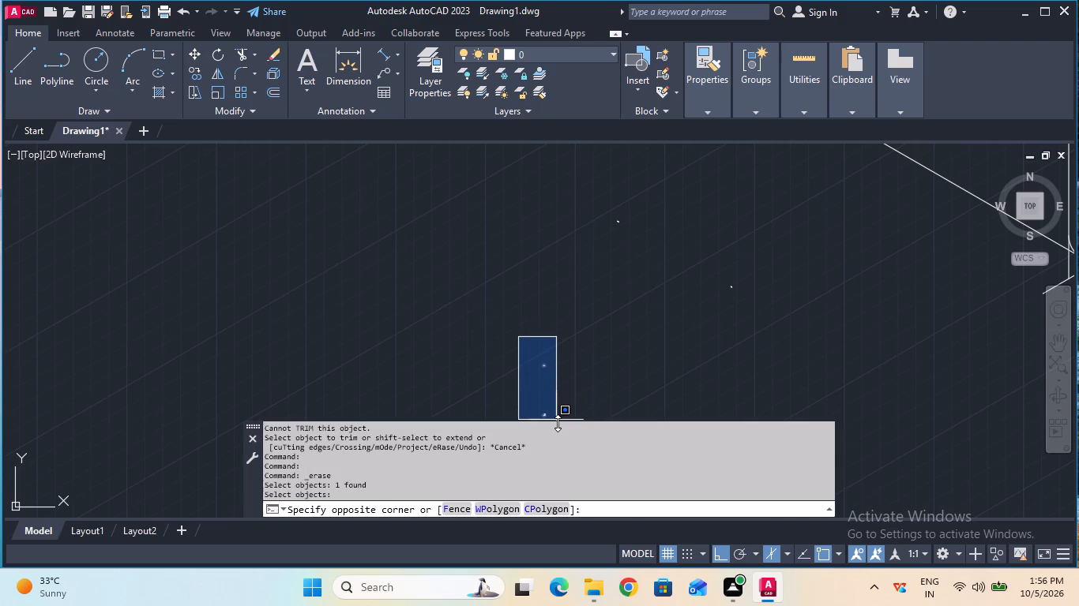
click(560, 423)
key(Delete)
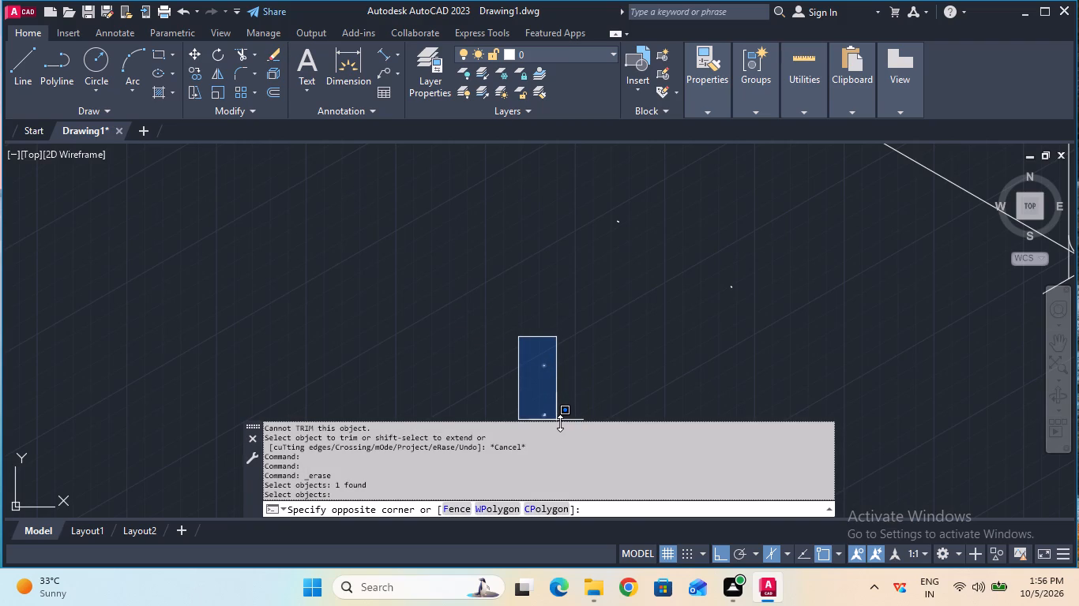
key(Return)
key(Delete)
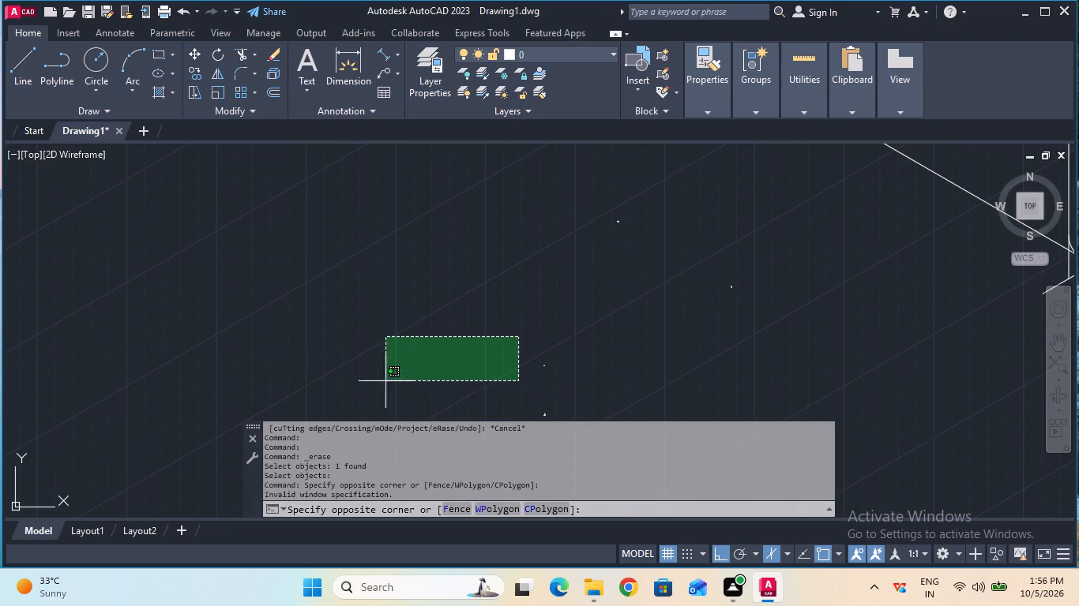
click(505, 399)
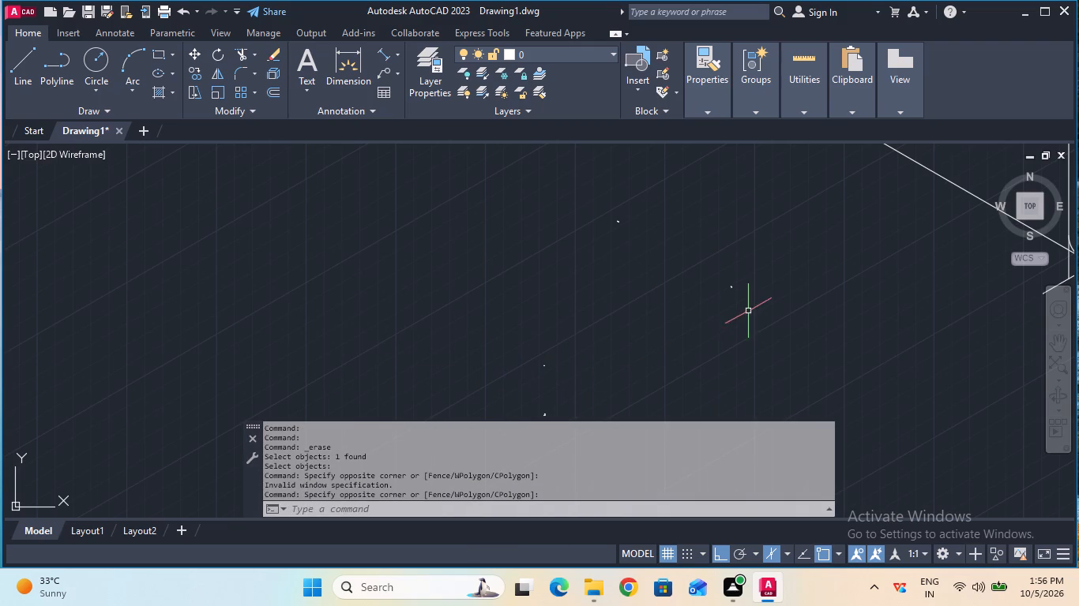
Delete all remaining arrowhead remnants, both the sloping pair nearer the bracket and the vertically aligned pair.
click(750, 309)
click(574, 195)
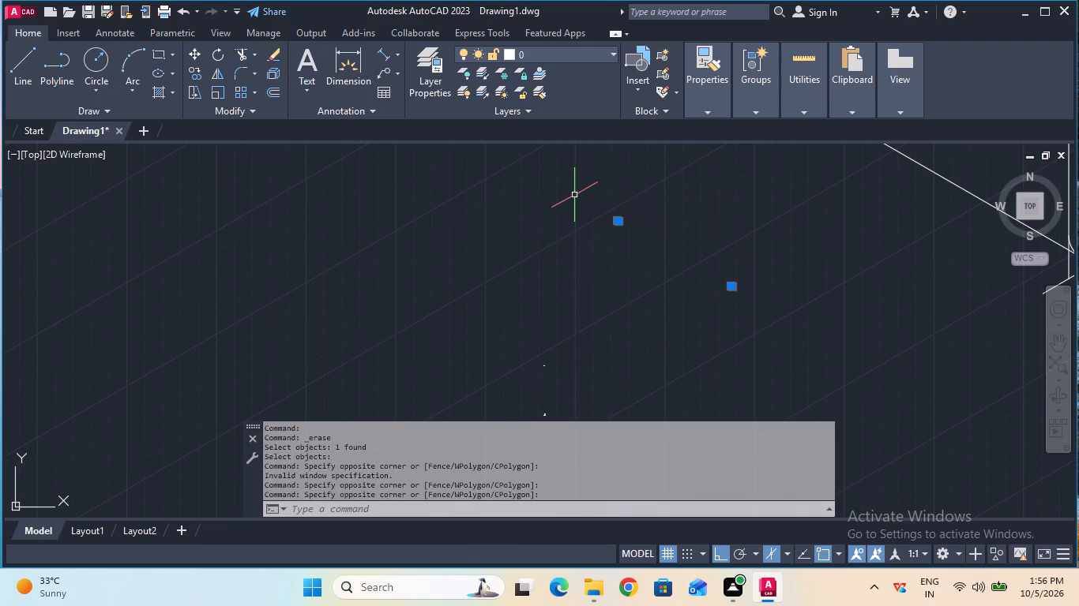
key(Delete)
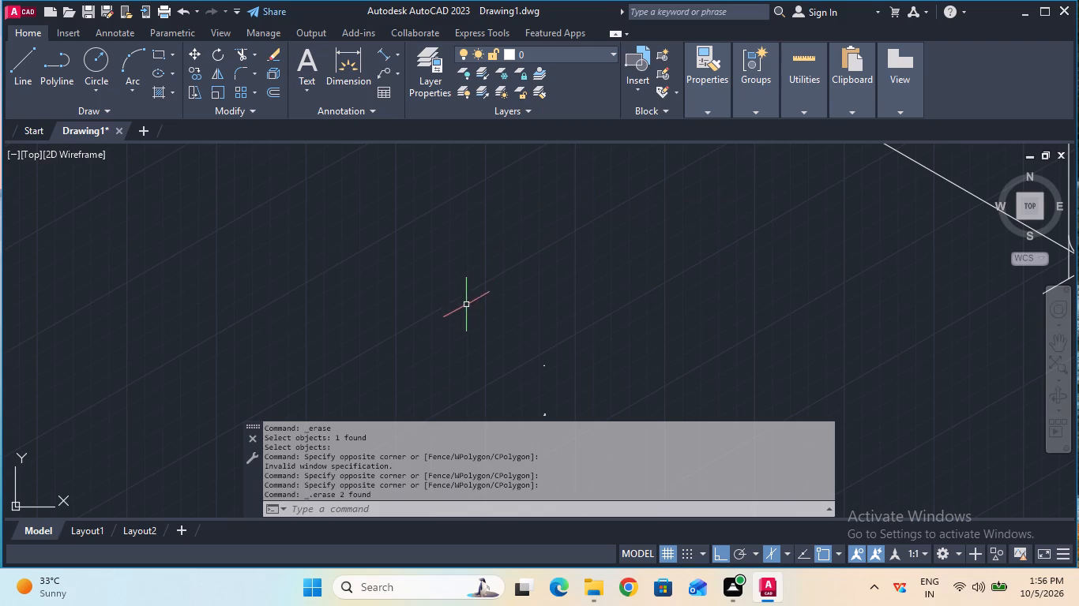
click(466, 305)
click(573, 420)
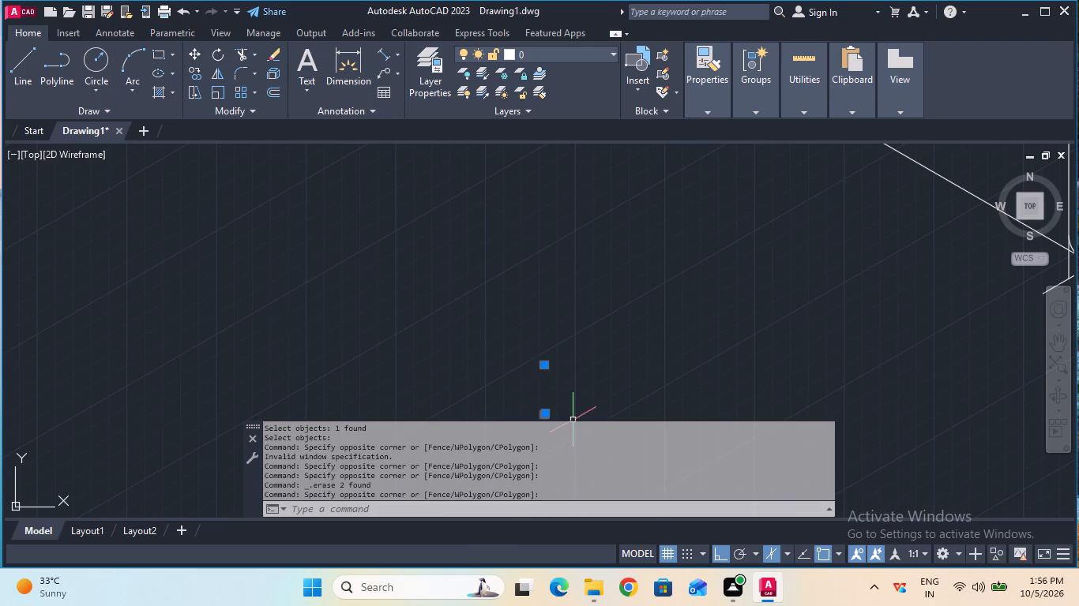
key(Delete)
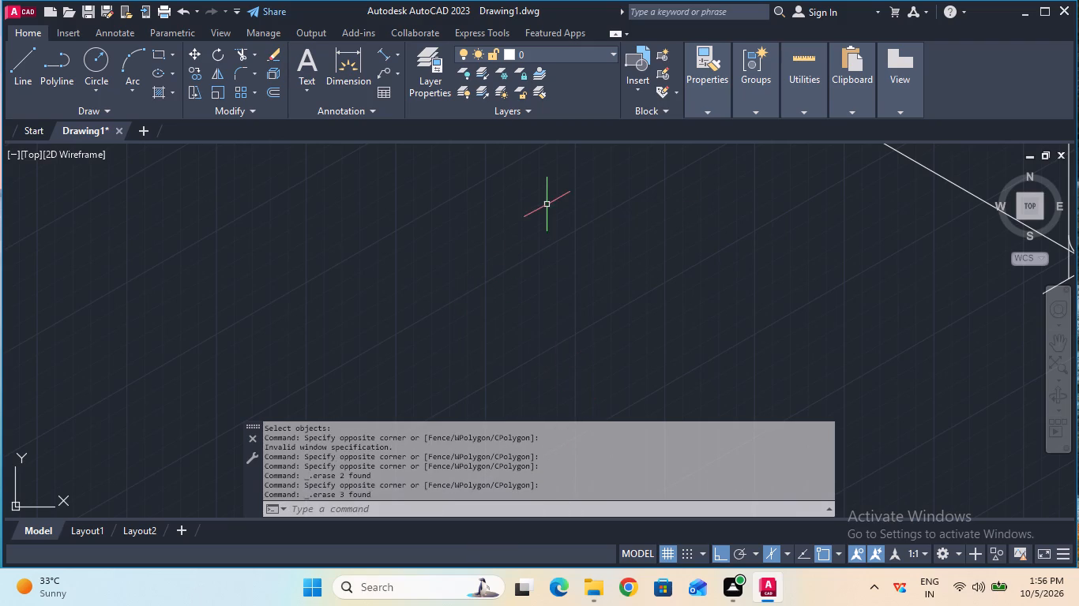
Trim the short line end projecting past the vertical edge at the bracket's lowest front corner.
ctrl+scroll(547, 204, down, 2)
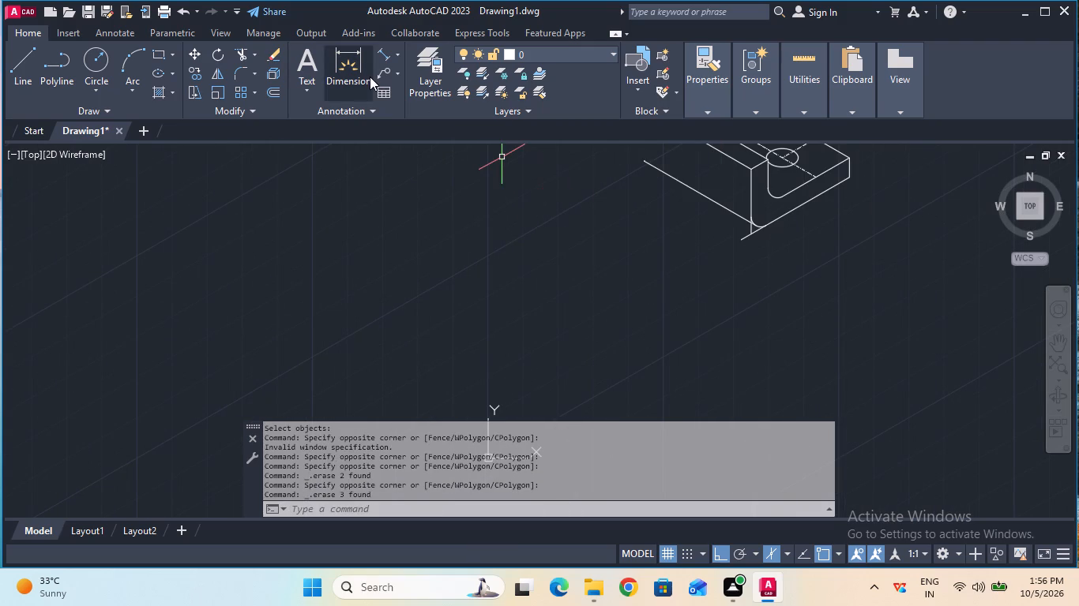
click(237, 48)
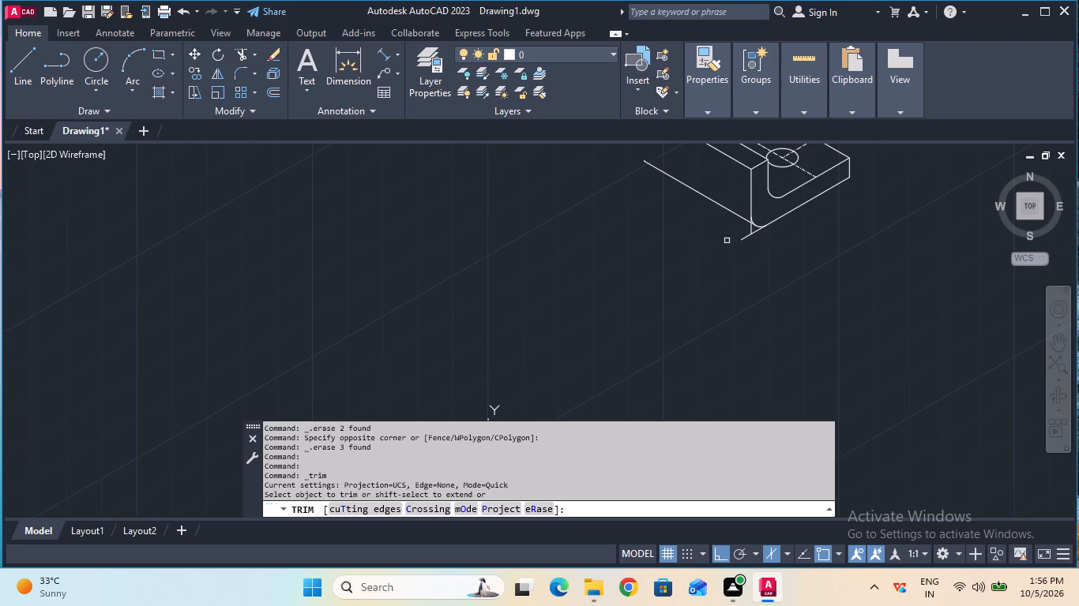
click(745, 239)
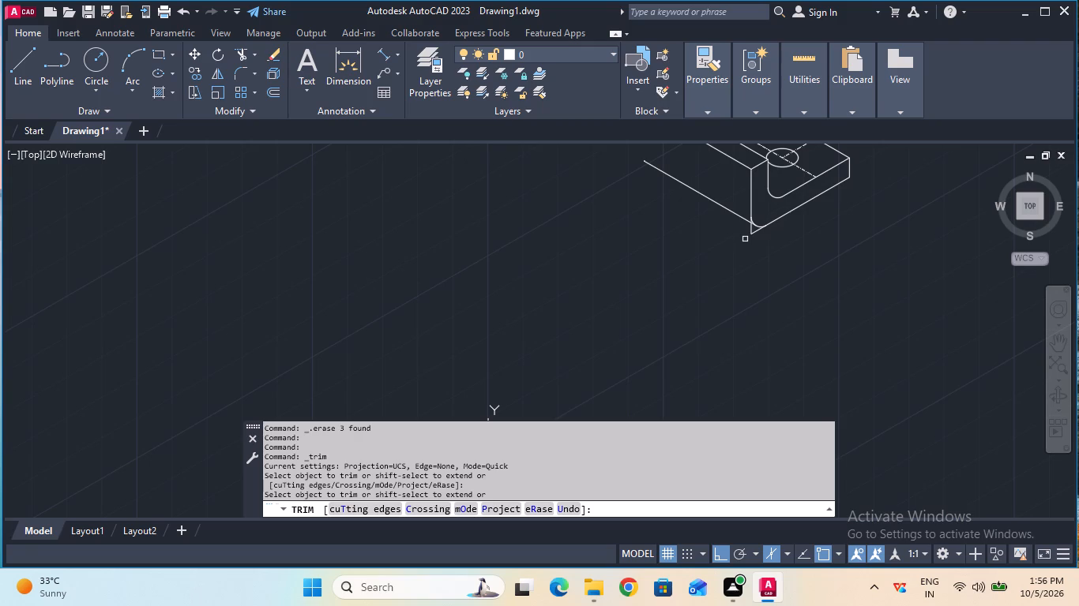
key(Escape)
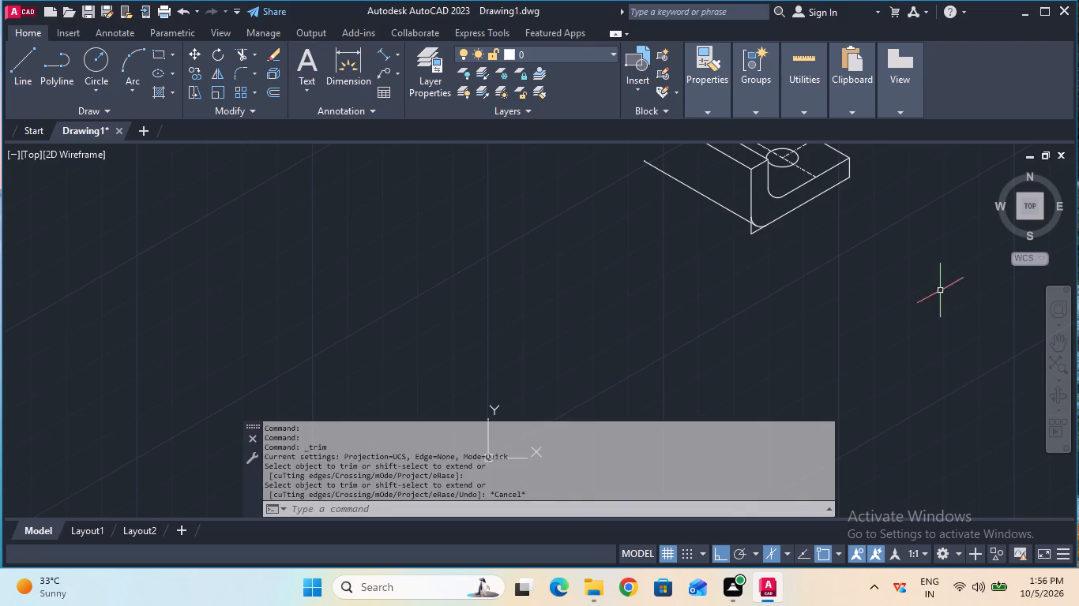
Draw a 65 mm line from the bracket's lowest corner, continuing the base's bottom edge down along the isometric axis.
click(1055, 348)
drag(856, 236, 906, 316)
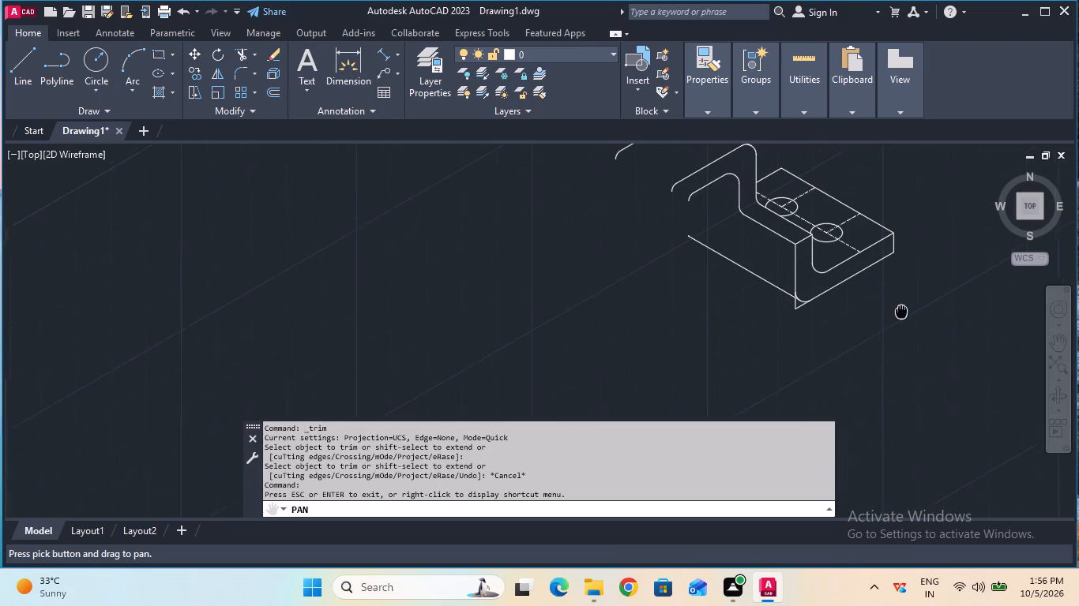
drag(906, 316, 909, 320)
key(Escape)
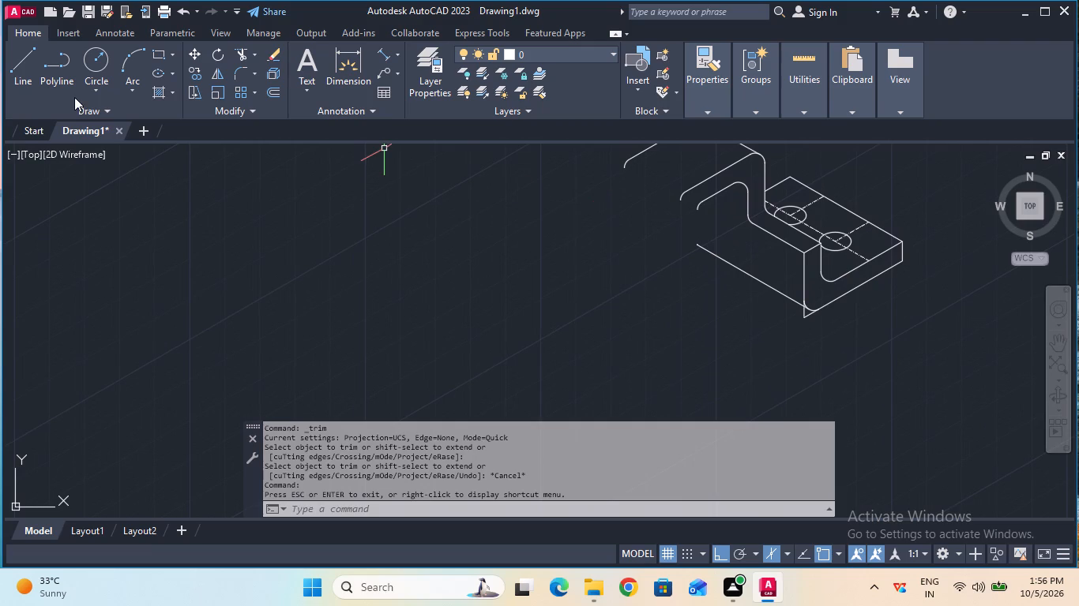
click(20, 84)
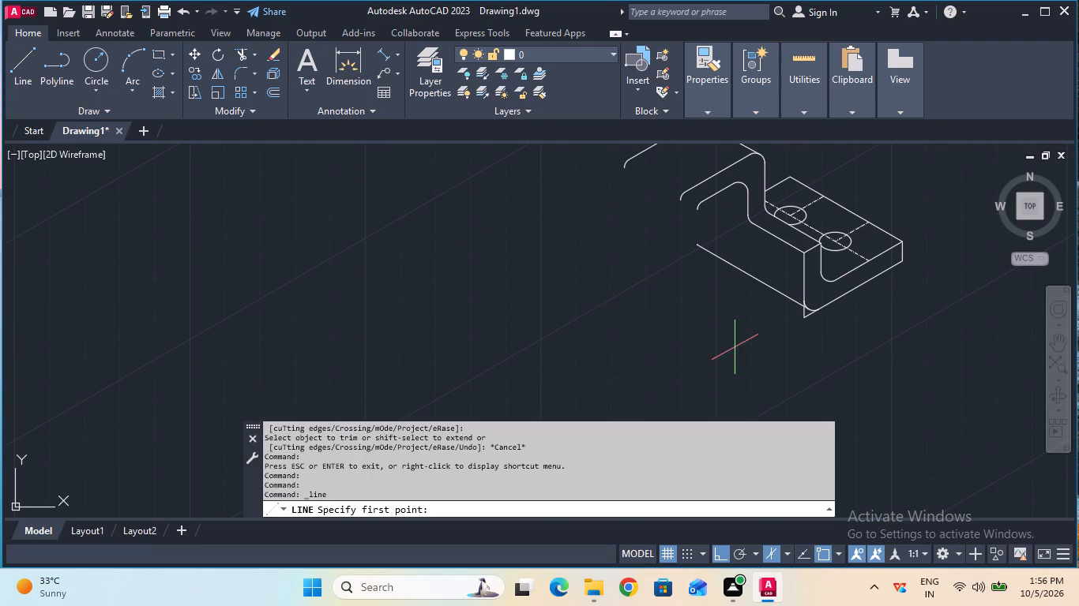
click(799, 321)
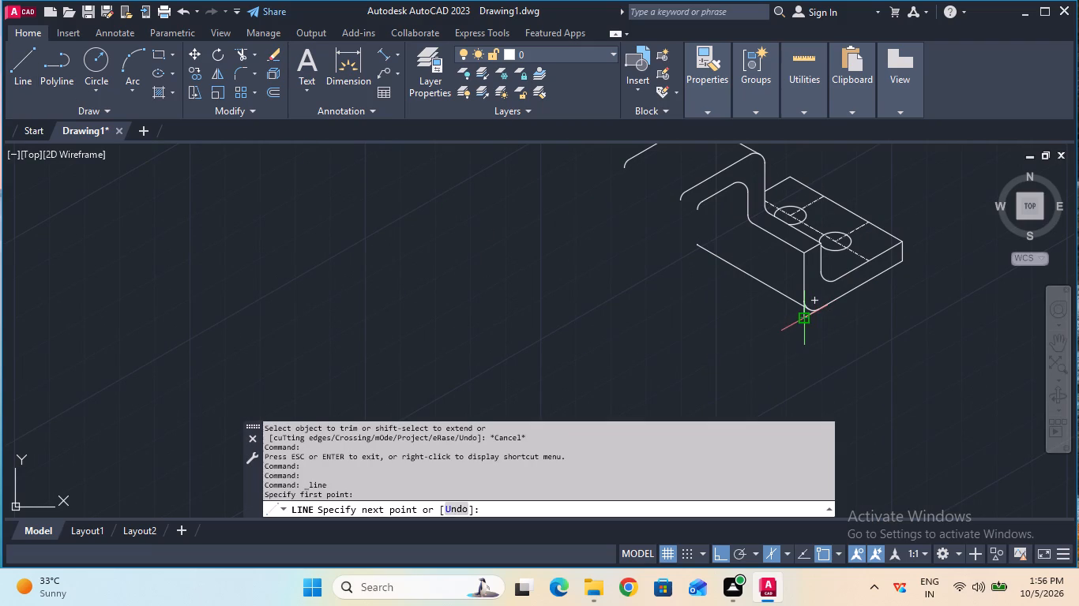
text(65)
key(Return)
key(Escape)
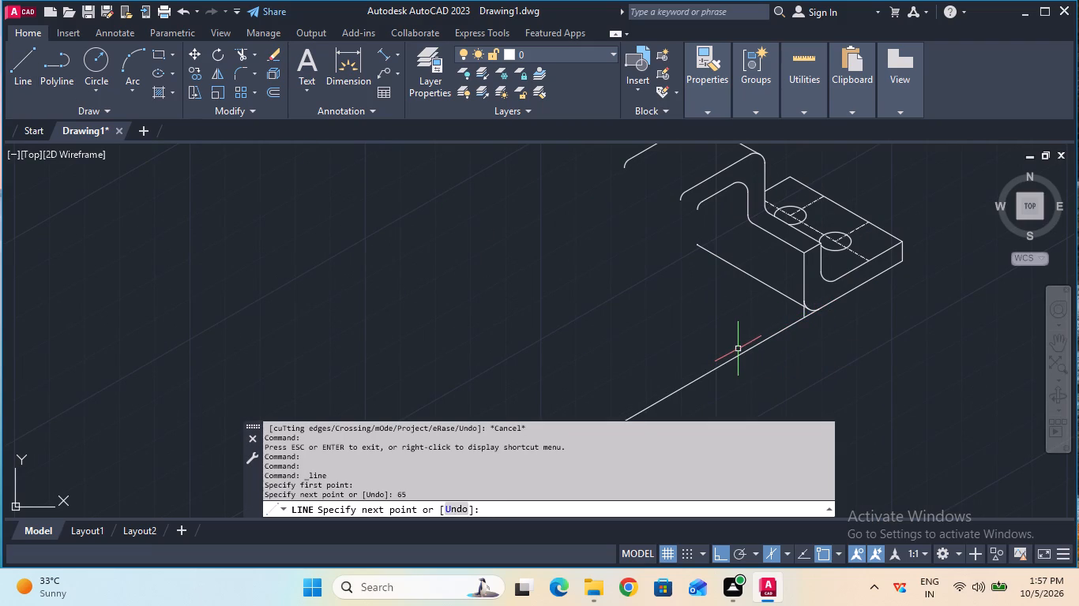
click(1055, 343)
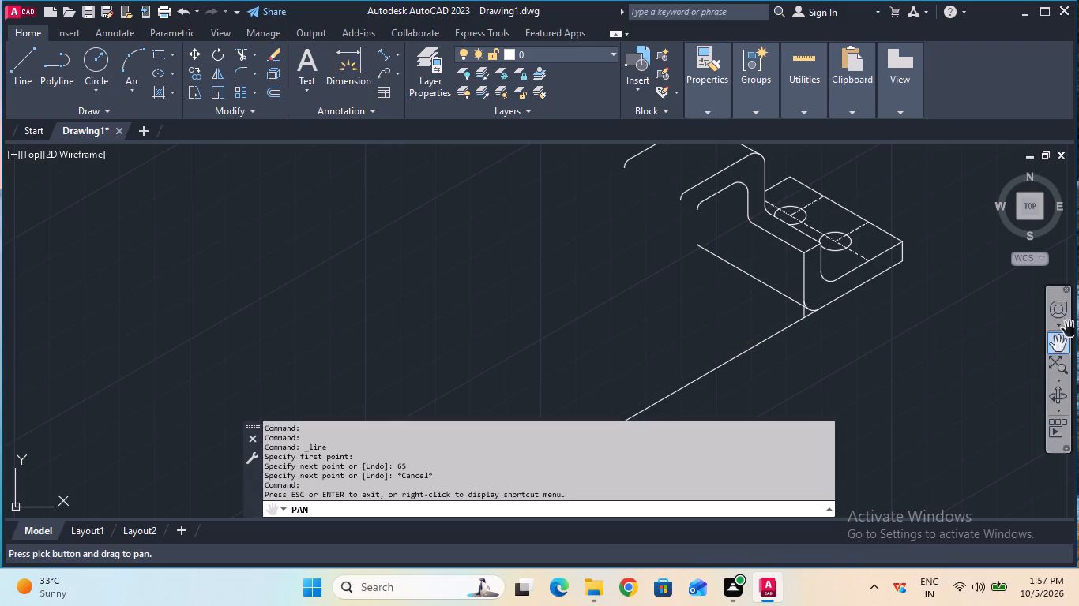
drag(868, 385, 897, 312)
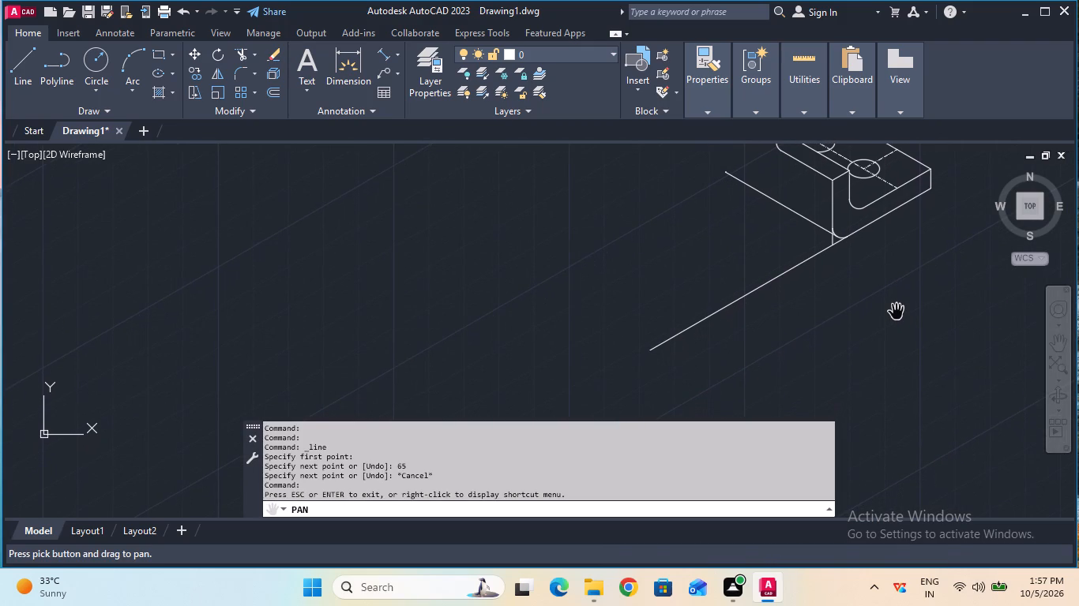
key(Escape)
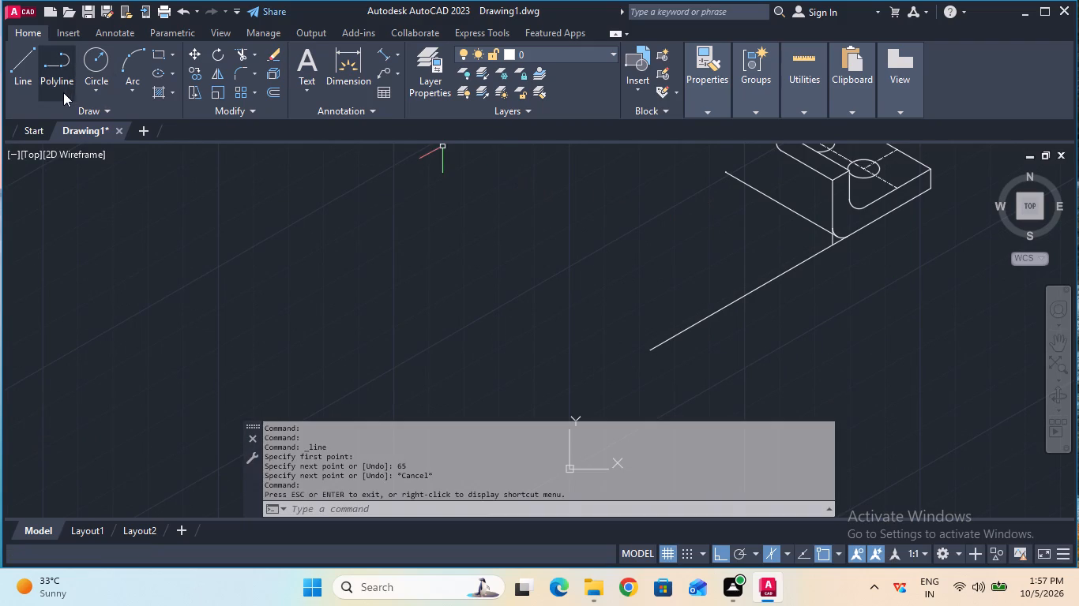
Measure the bracket's full bottom edge, from the far base corner to the new line's free end, using an aligned dimension.
double_click(32, 85)
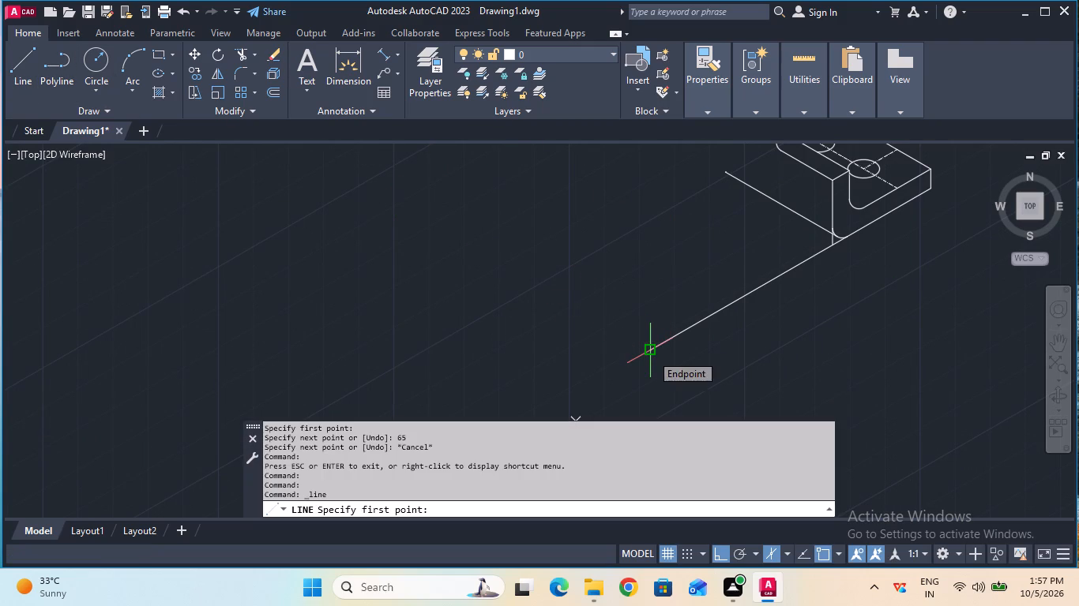
key(Escape)
click(384, 54)
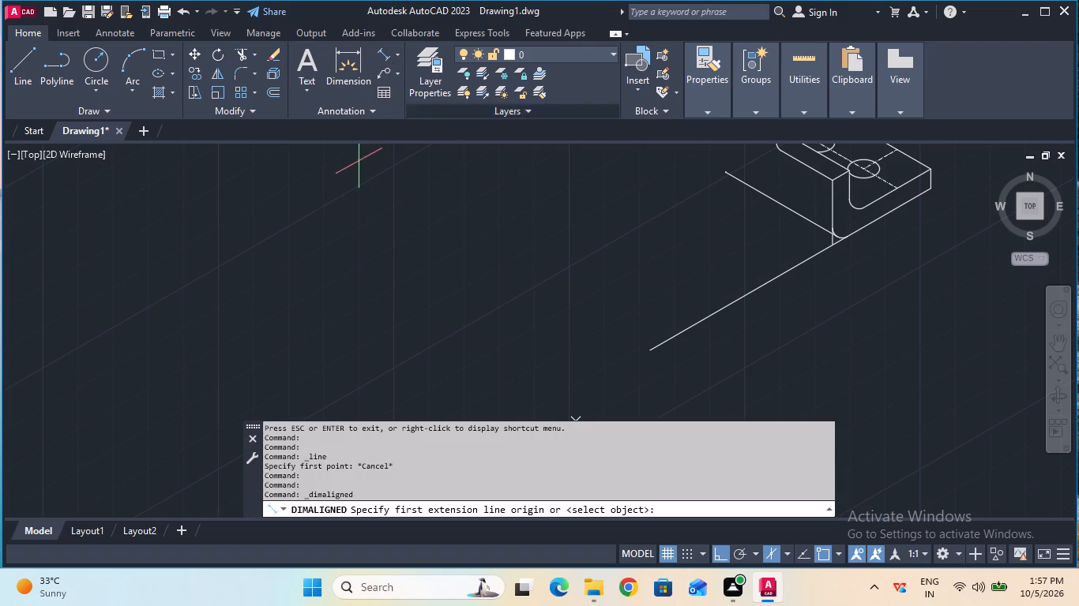
click(934, 186)
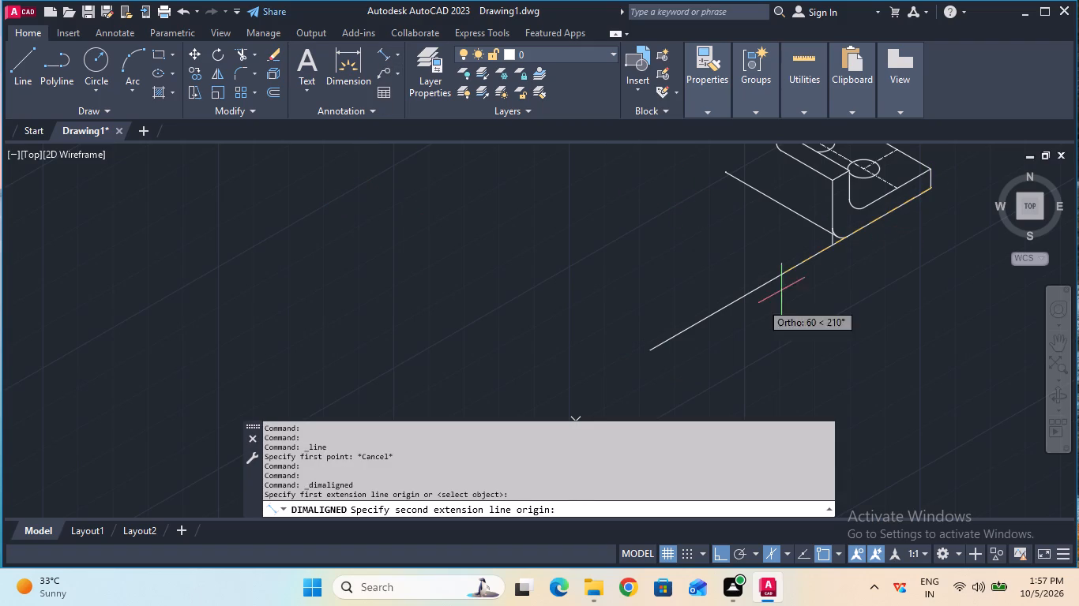
click(652, 346)
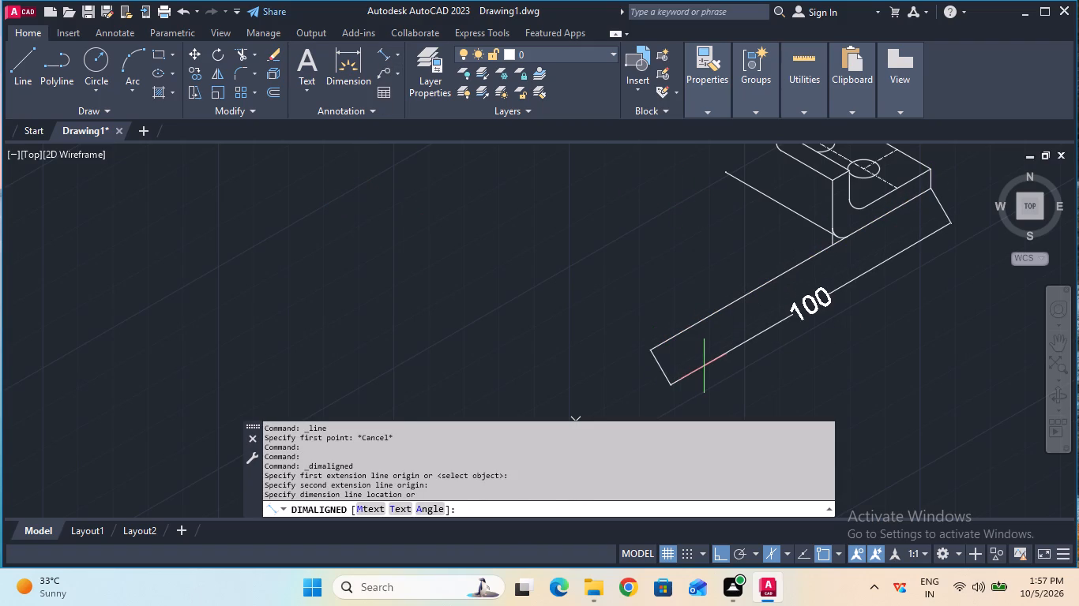
key(Escape)
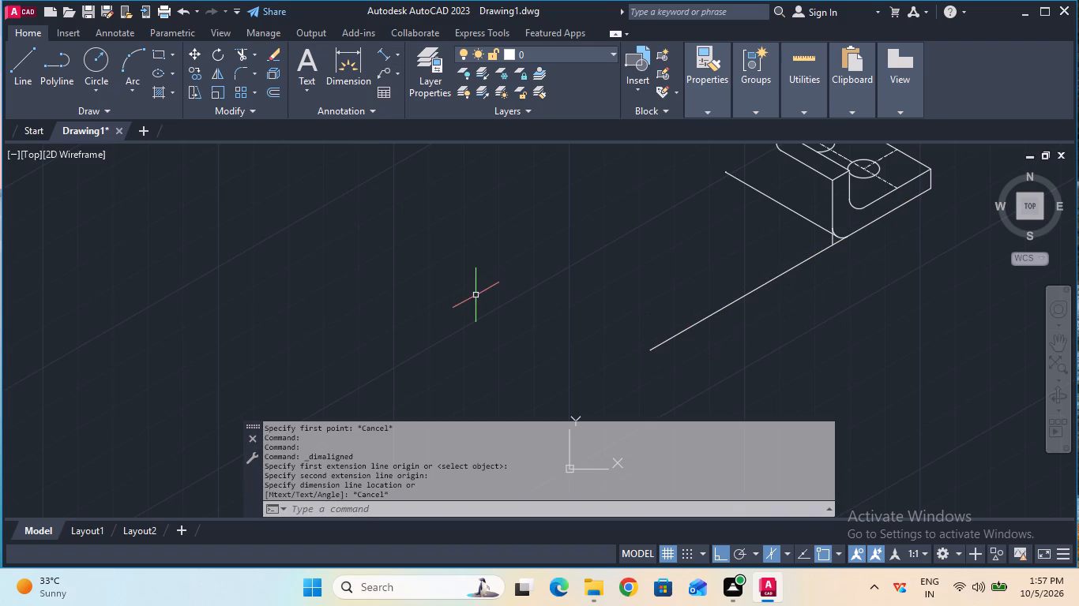
Draw a 6 mm vertical line upward from the free end of the 65 mm bottom edge line.
click(27, 78)
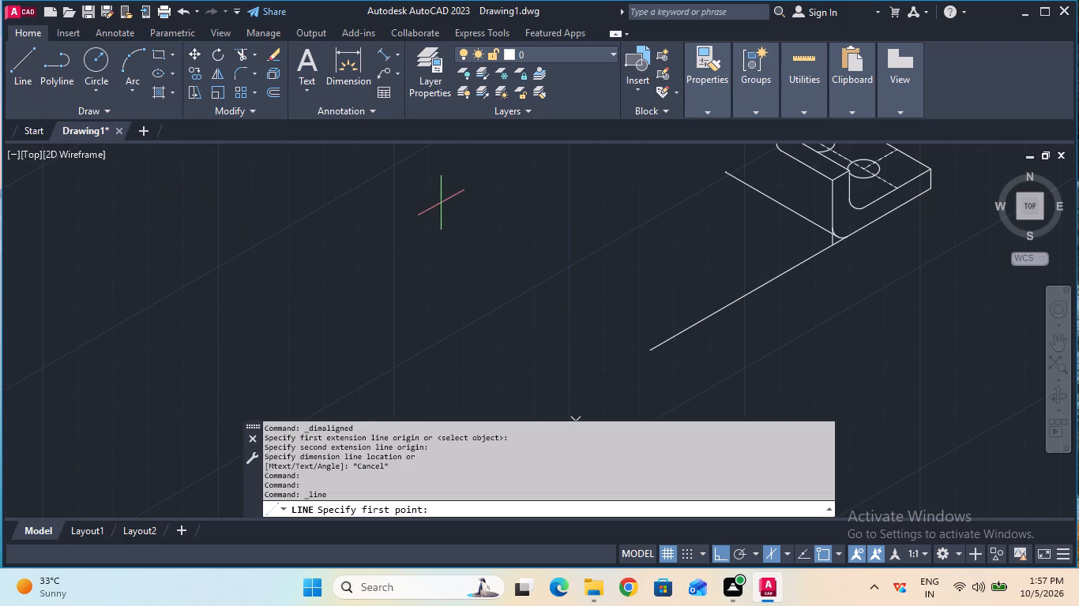
click(653, 349)
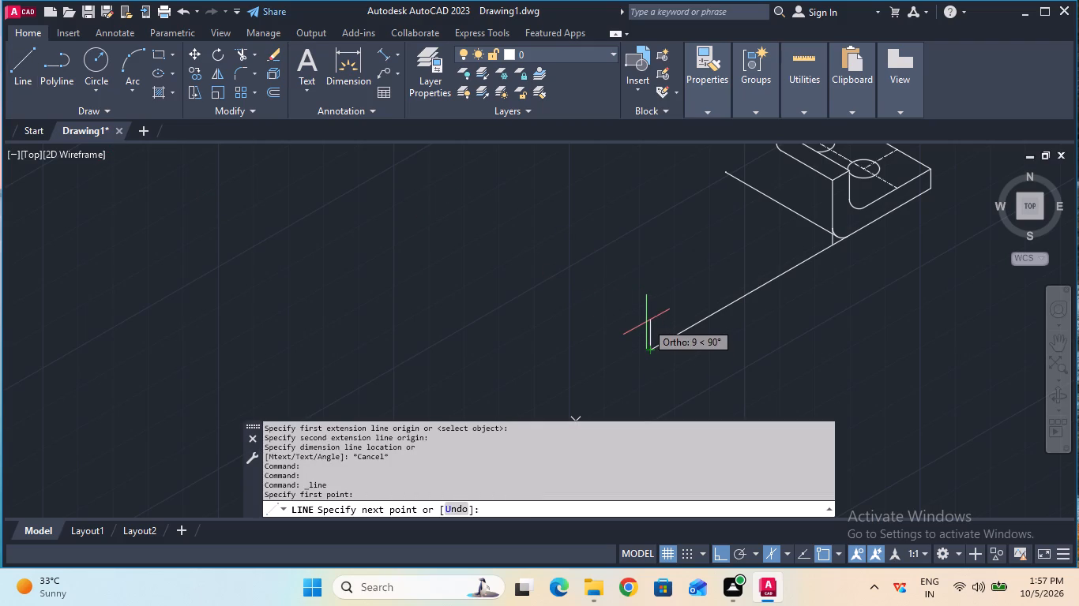
key(6)
key(Return)
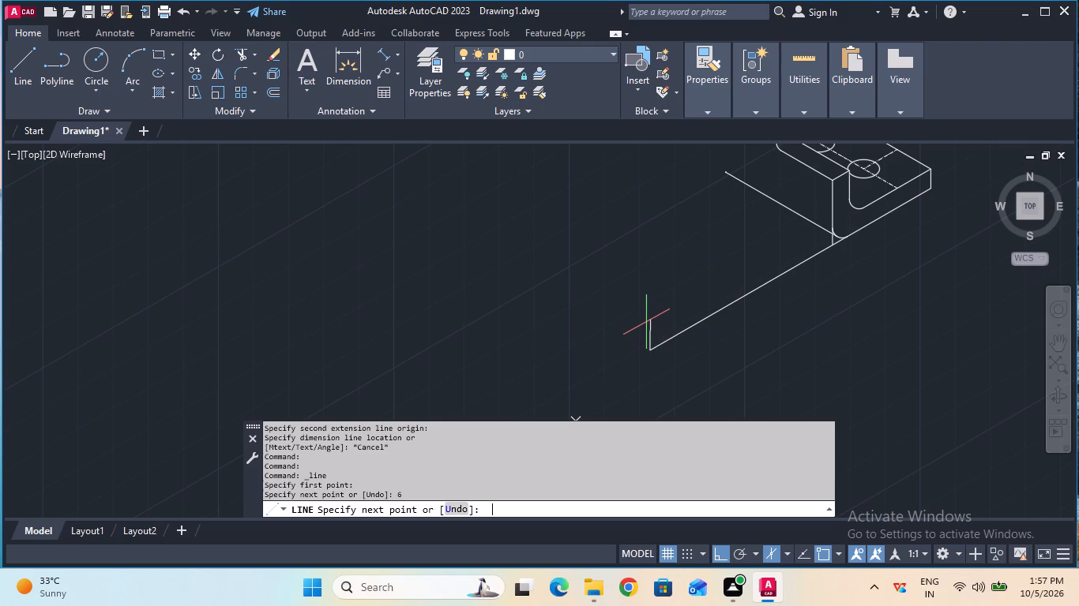
key(Escape)
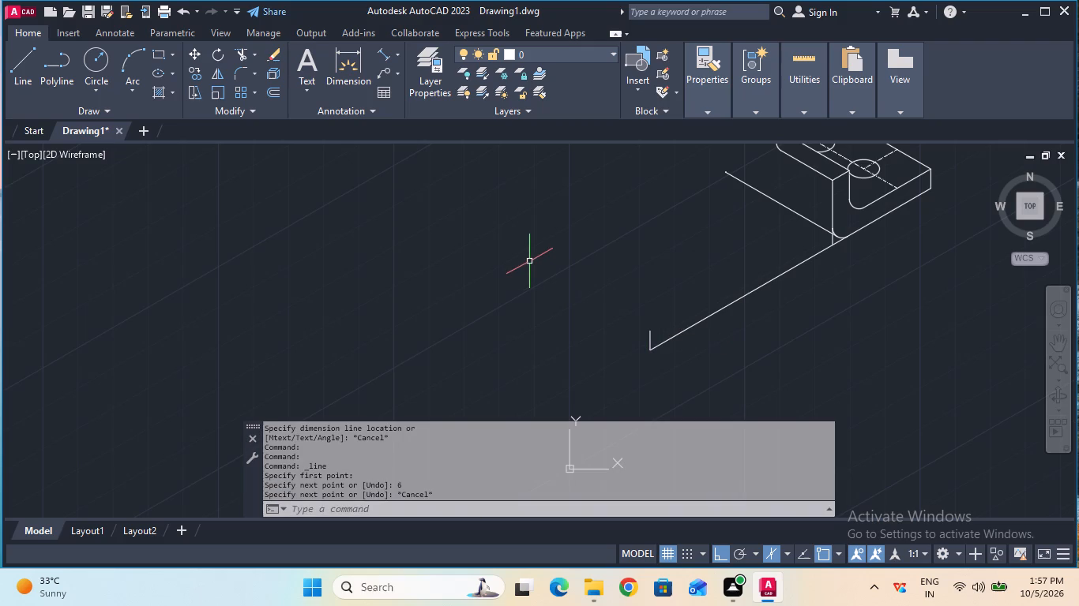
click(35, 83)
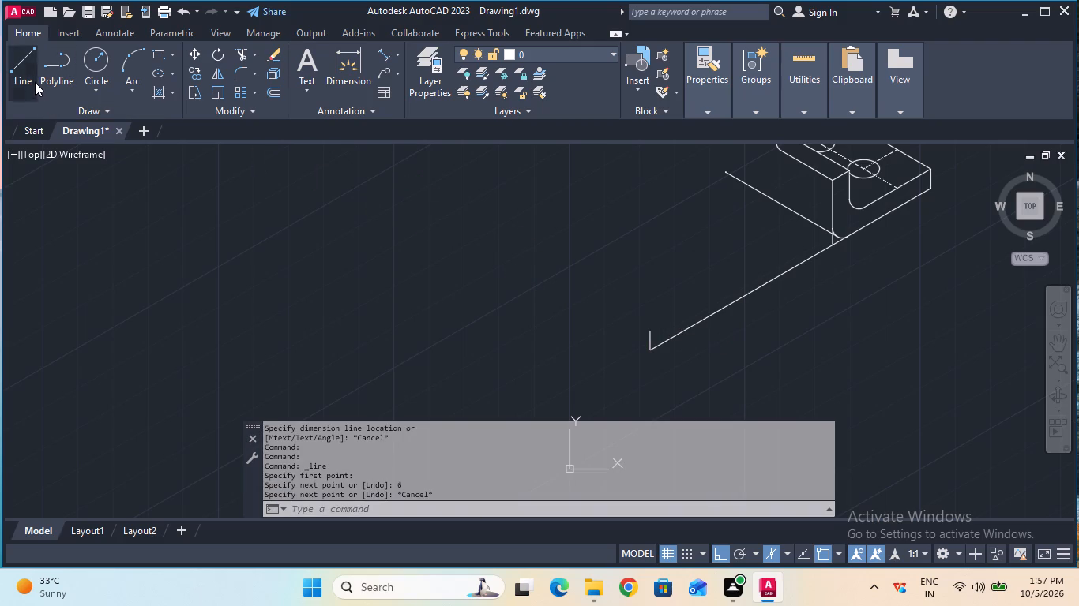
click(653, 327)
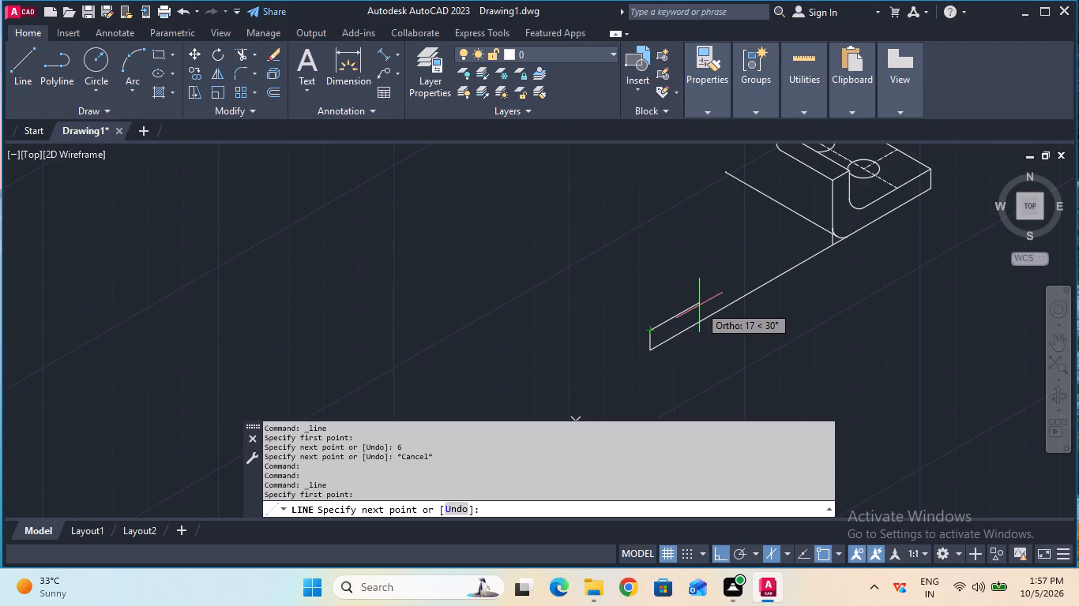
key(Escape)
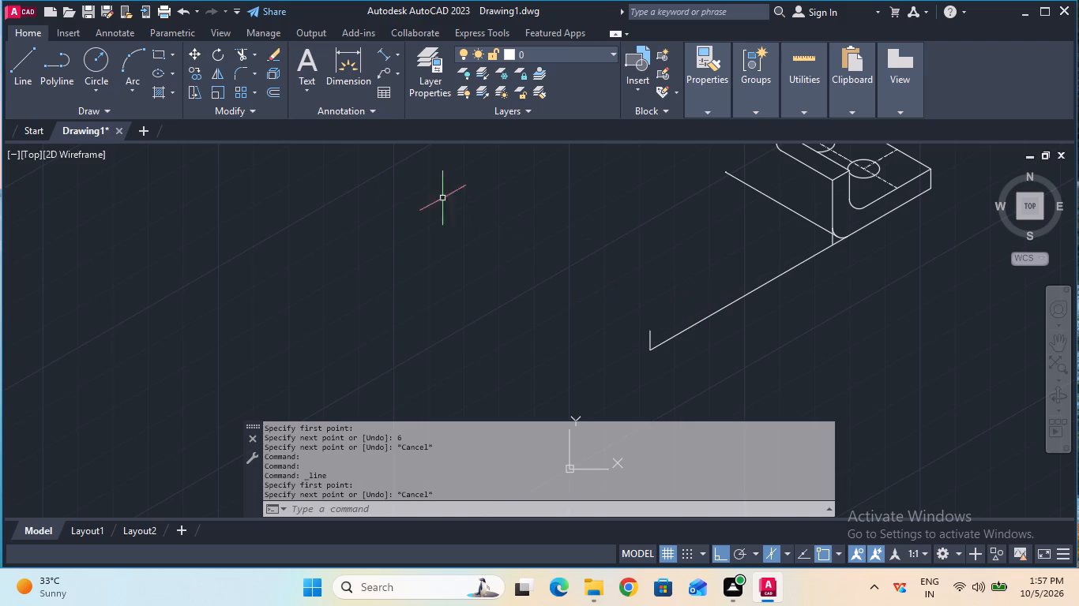
Draw a 29 mm line from the top of the 6 mm edge, parallel to the bottom edge and back toward the bracket.
click(13, 74)
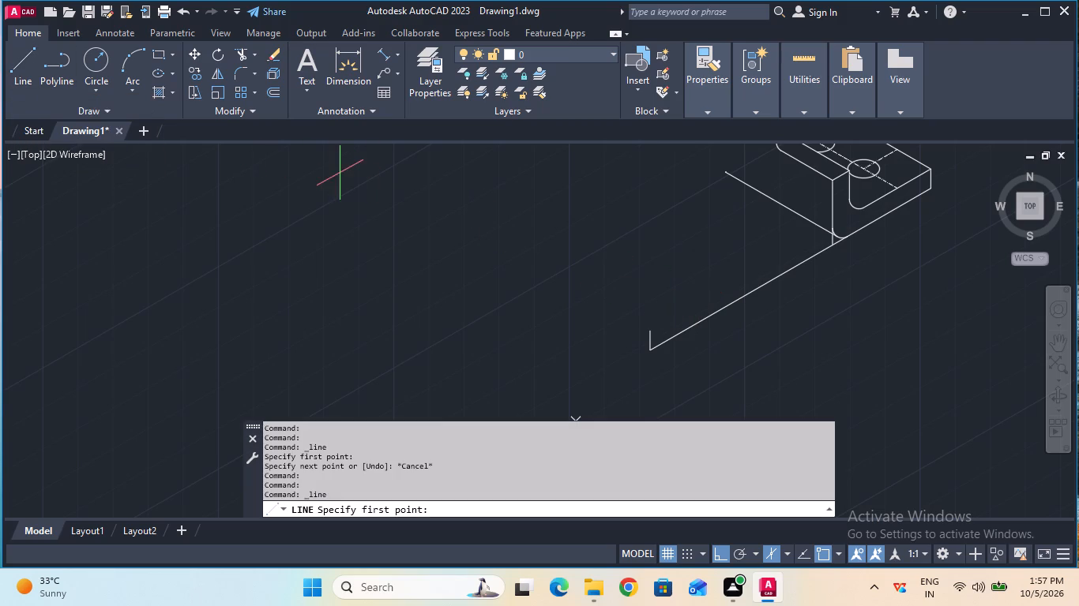
click(649, 333)
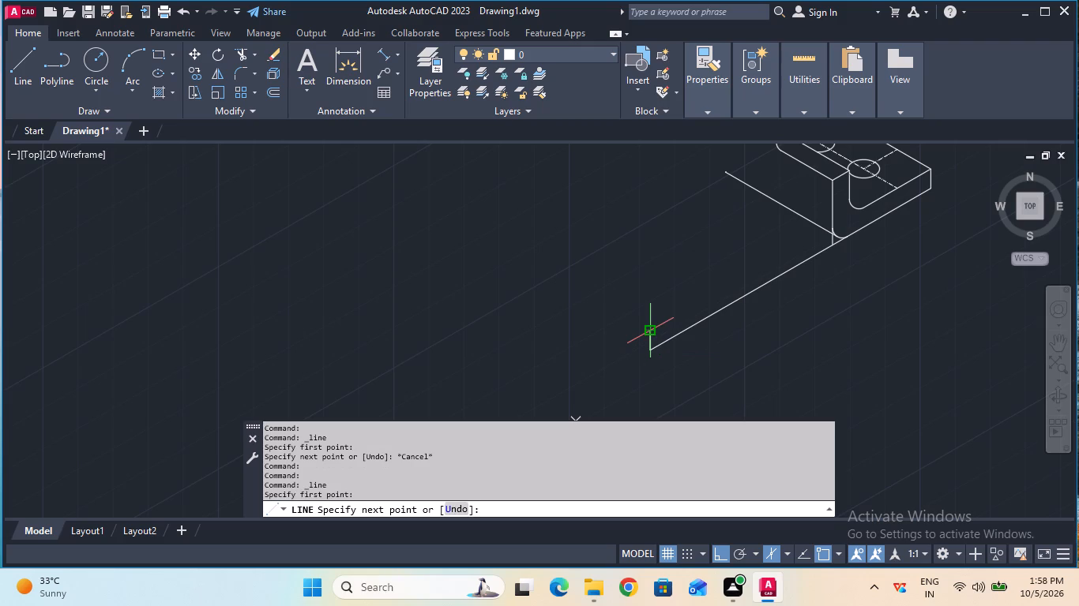
key(2)
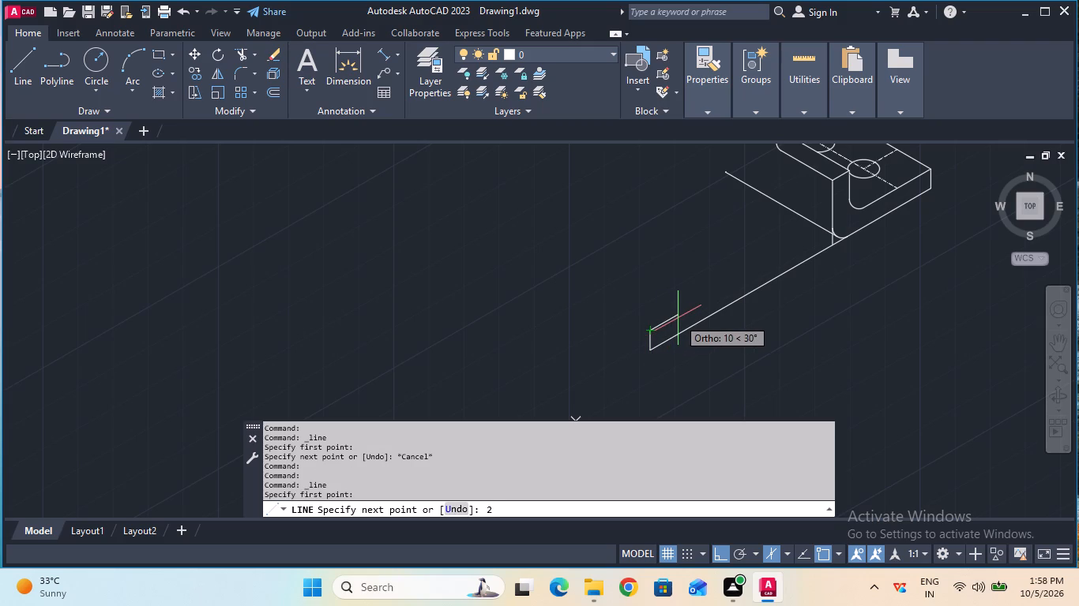
key(9)
key(Return)
key(Escape)
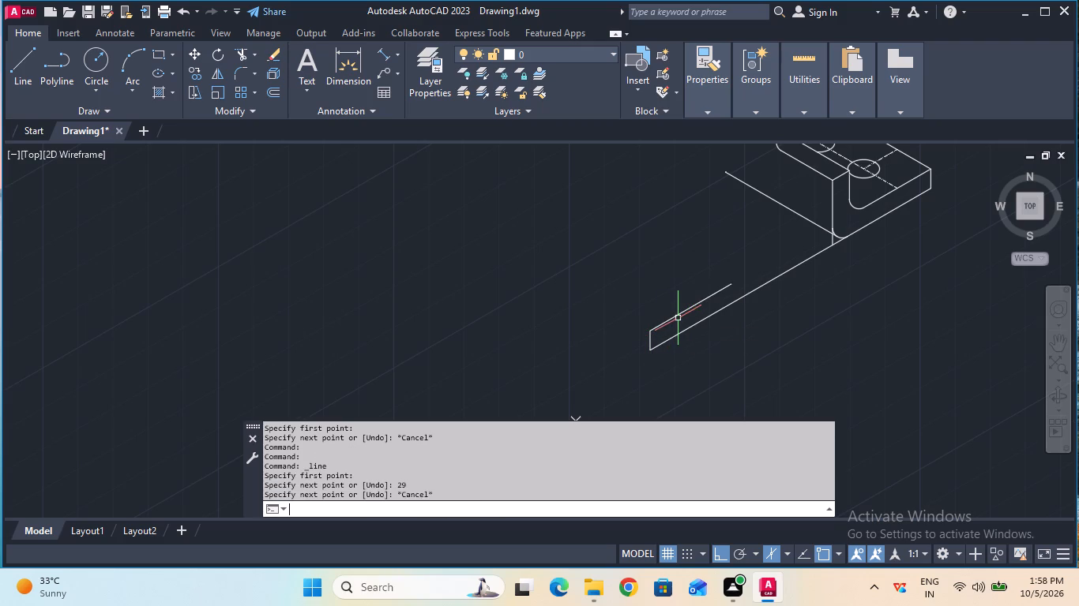
Draw a 14 mm vertical line upward from the inner end of the 29 mm line.
click(20, 80)
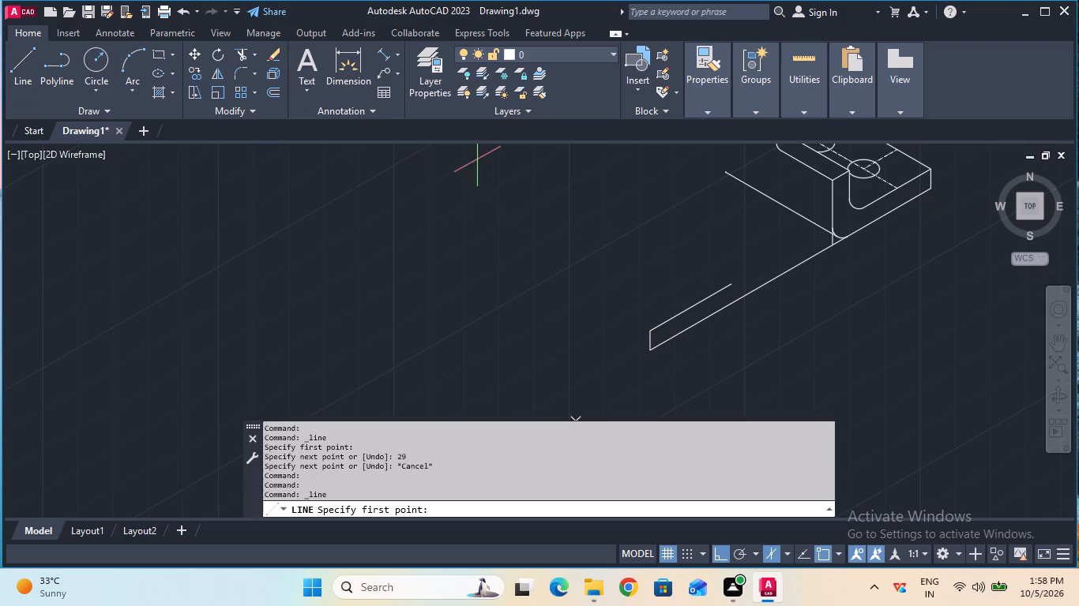
click(732, 287)
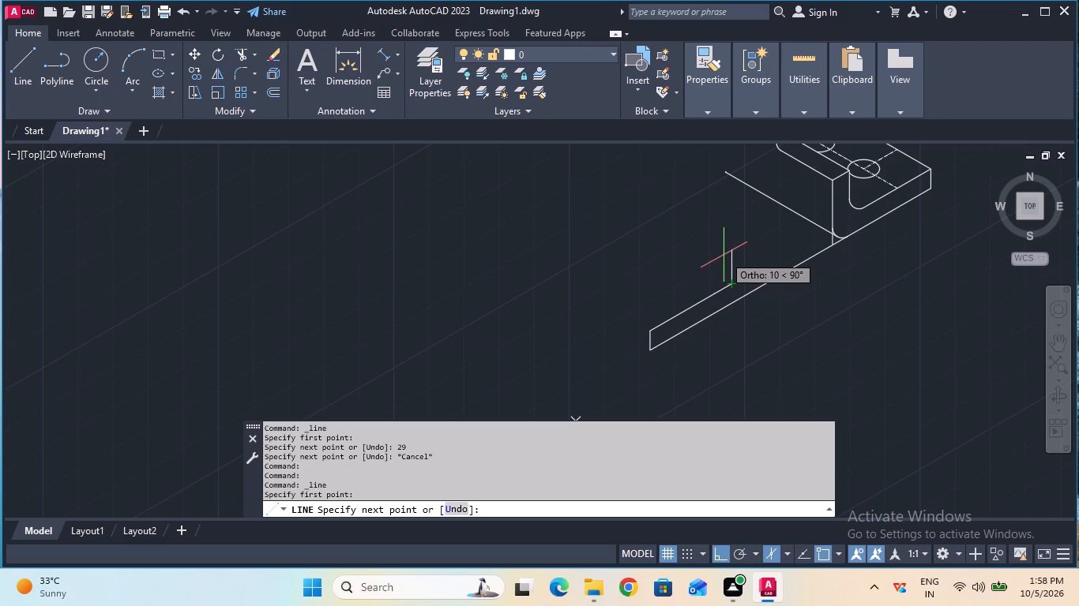
text(14)
key(Return)
key(Escape)
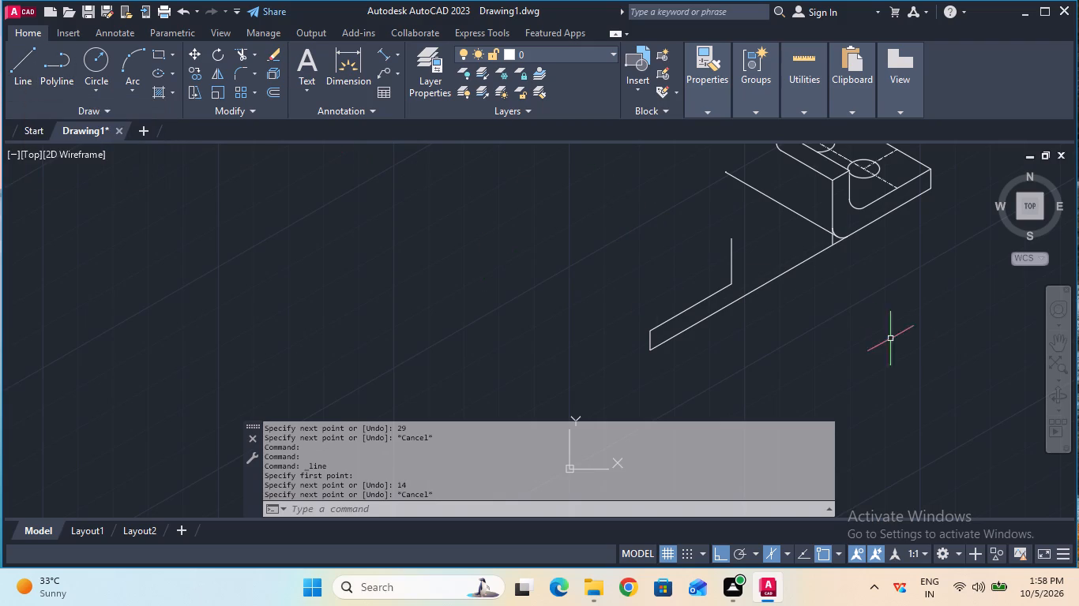
Draw the front flange's end face from the top of the 6 mm edge with 40 mm, 6 mm and 40 mm lines on the left isoplane.
ctrl+scroll(981, 342, down, 3)
ctrl+scroll(981, 342, up, 2)
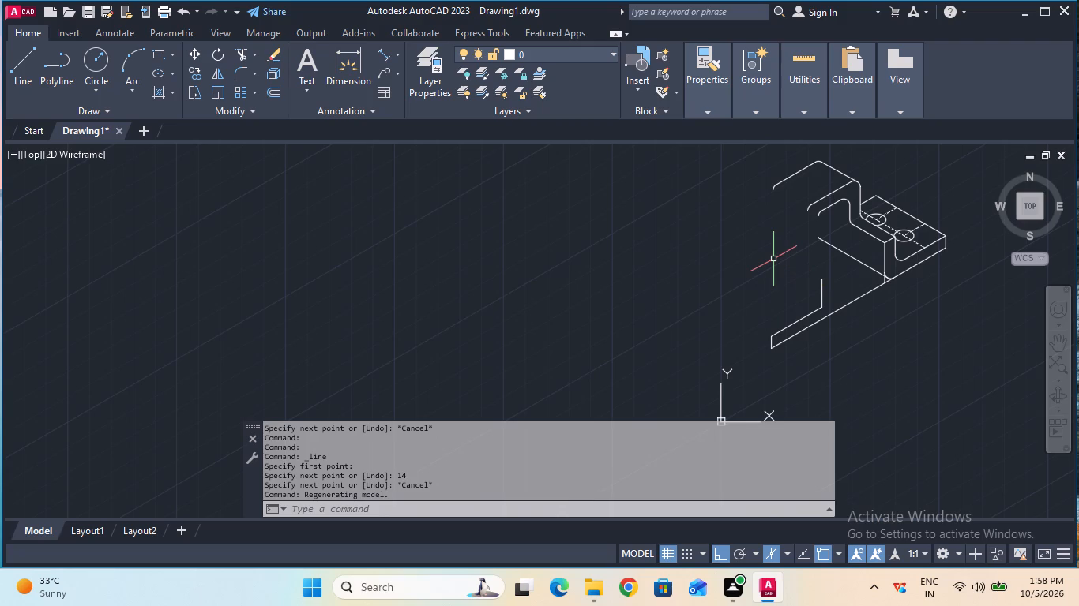
key(Escape)
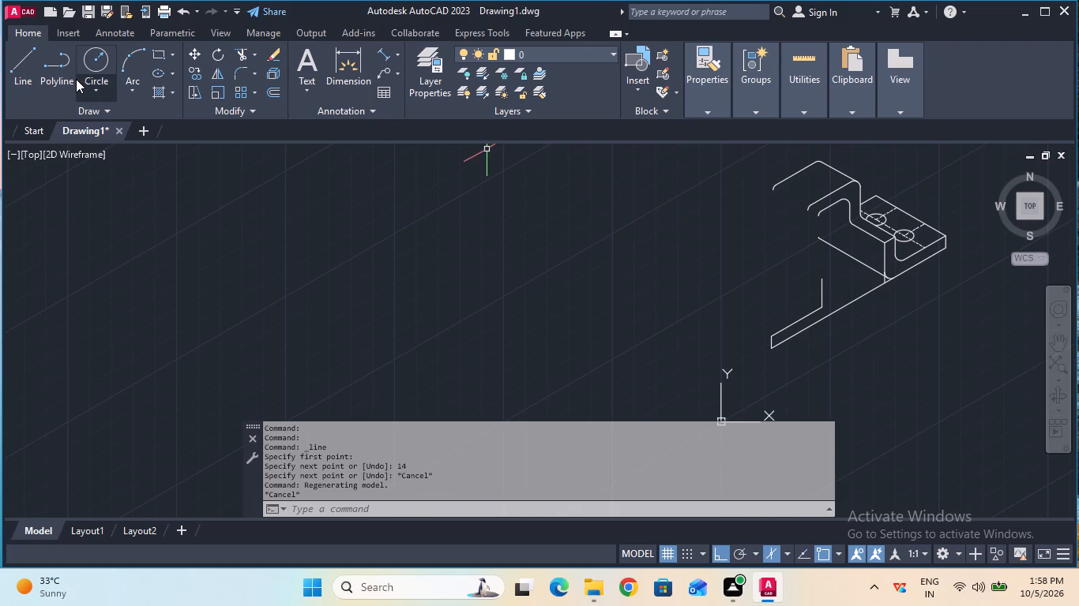
click(21, 76)
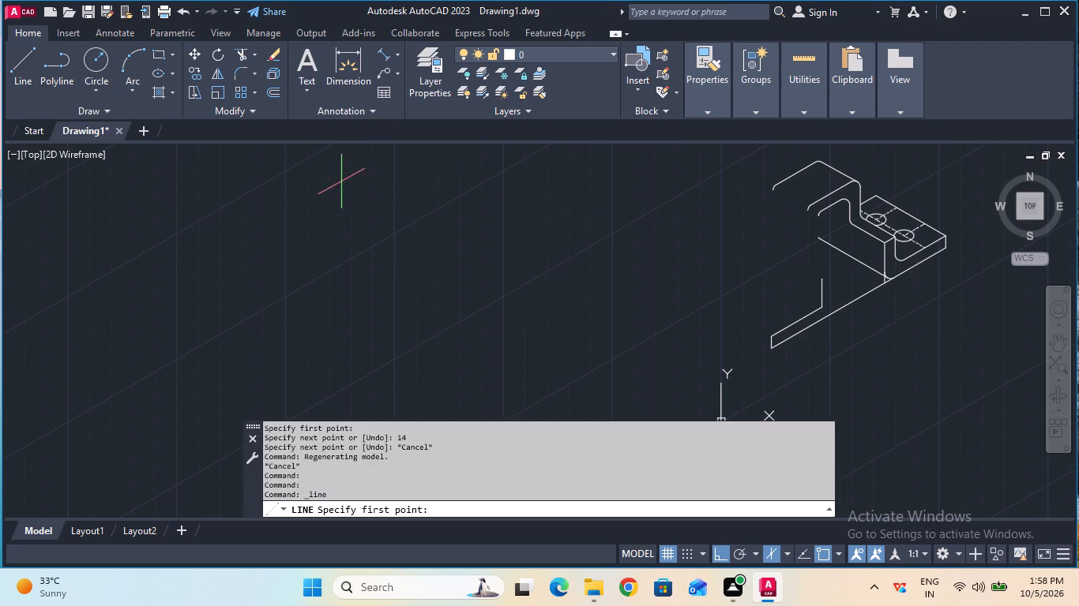
click(769, 332)
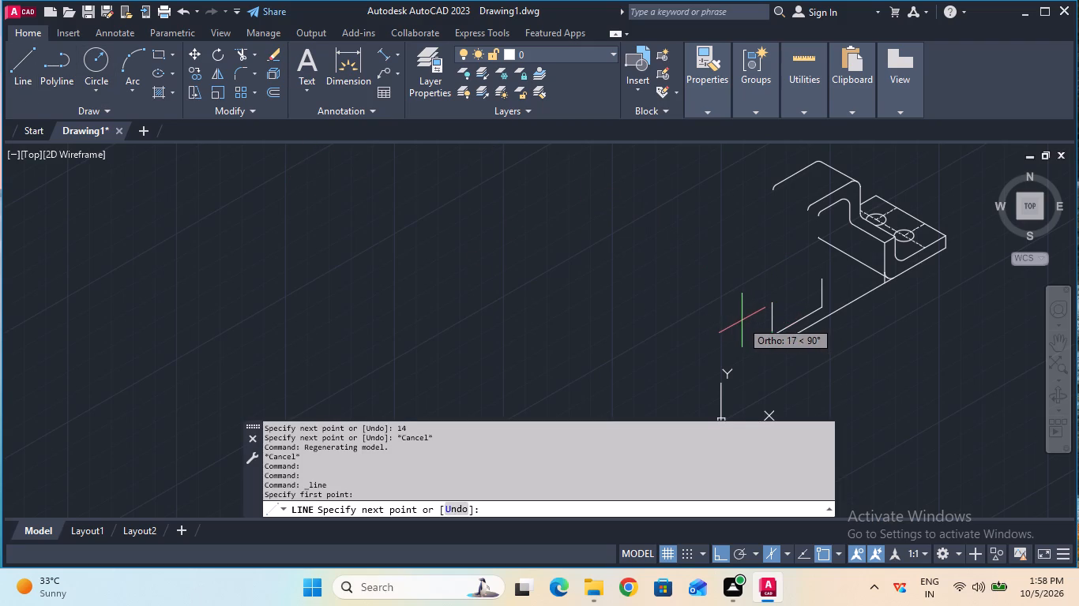
key(F5)
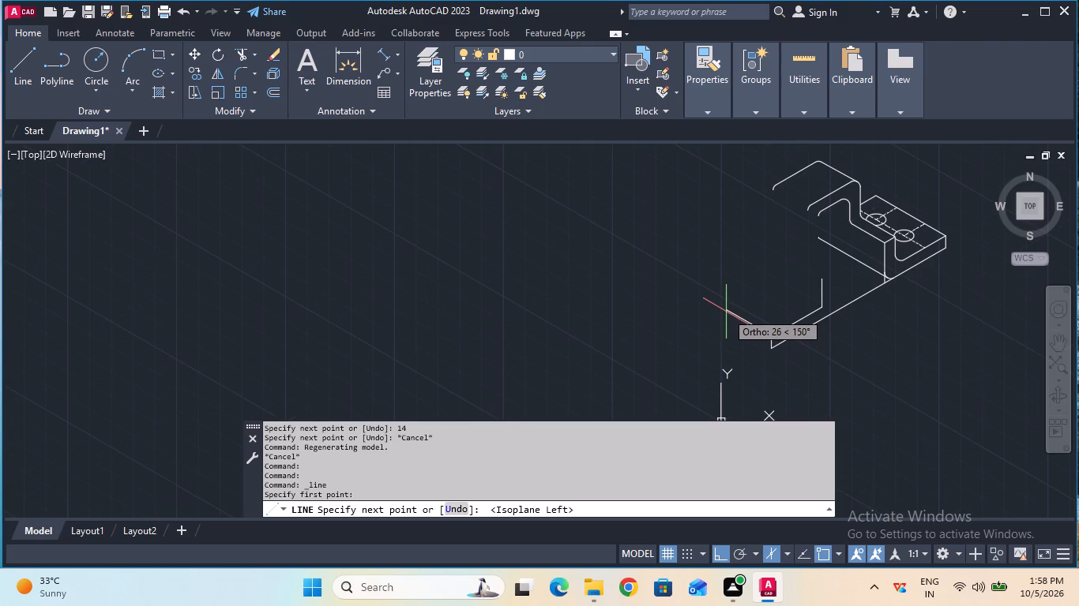
key(4)
key(0)
key(Return)
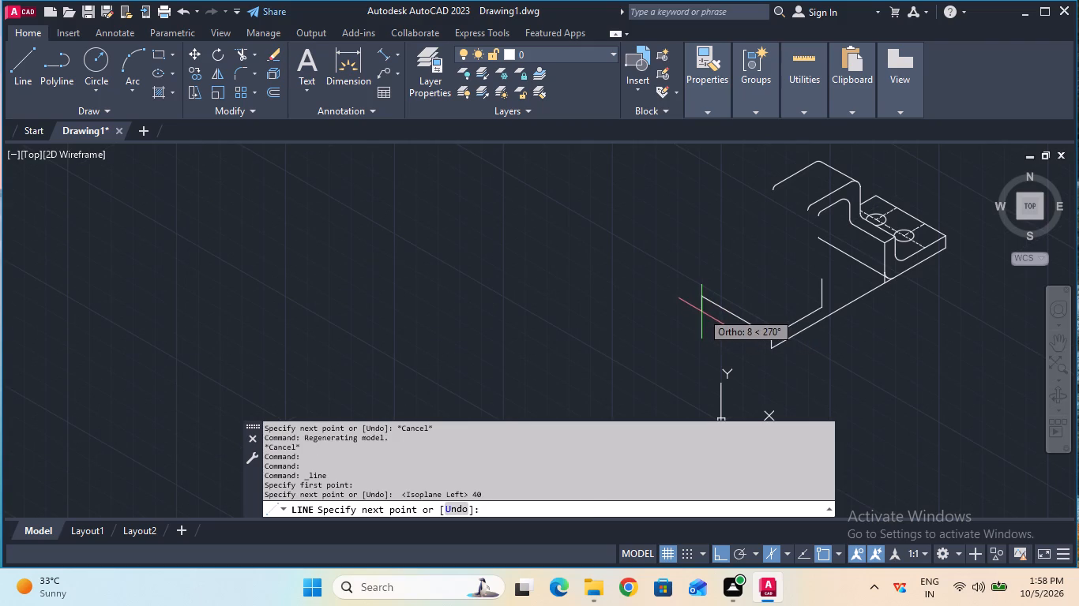
key(6)
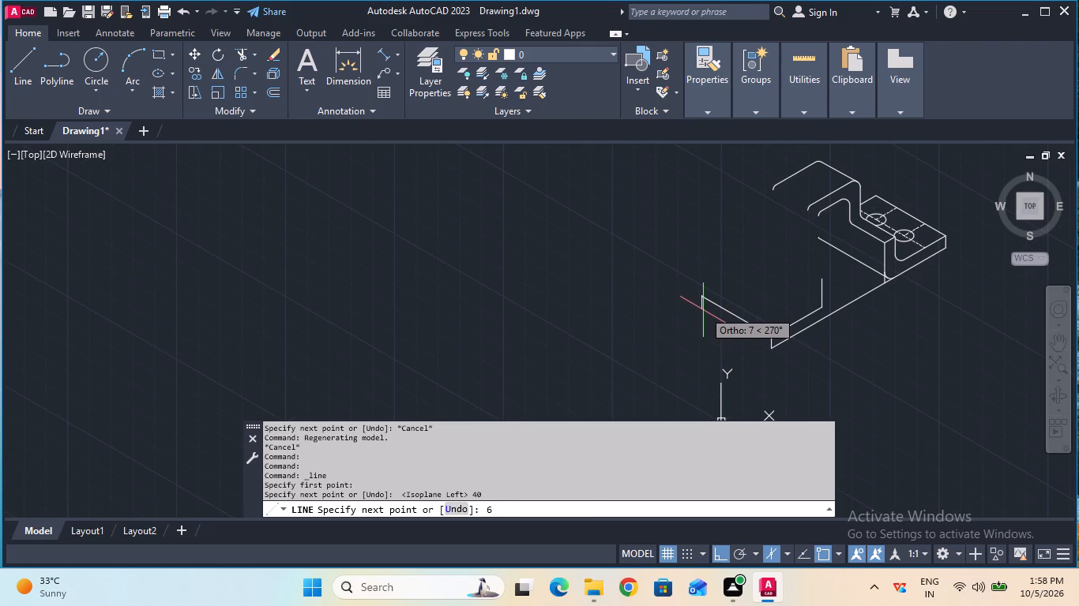
key(Return)
key(4)
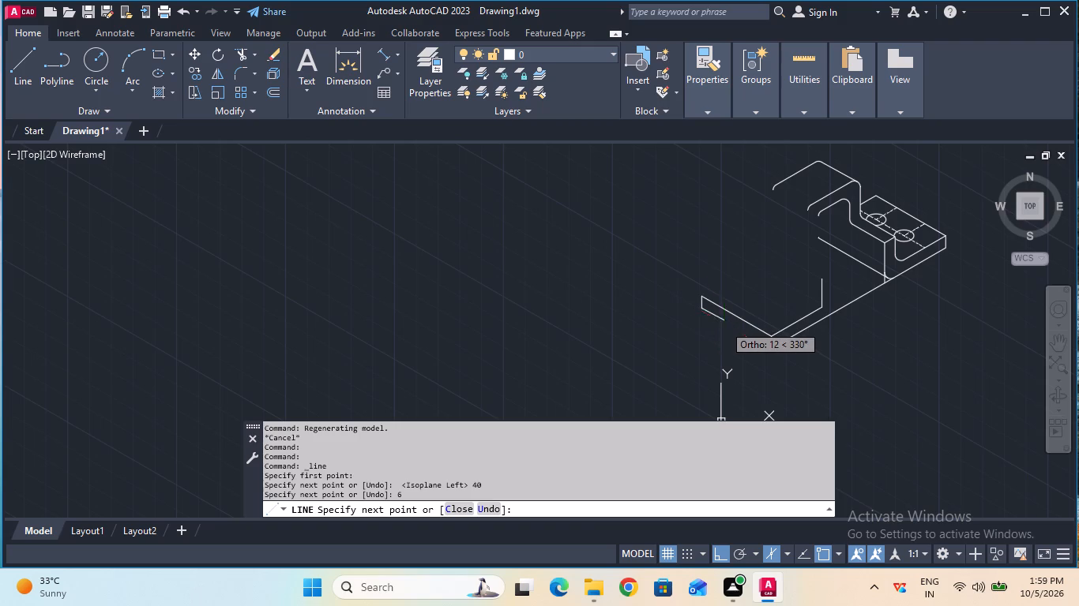
key(0)
key(Return)
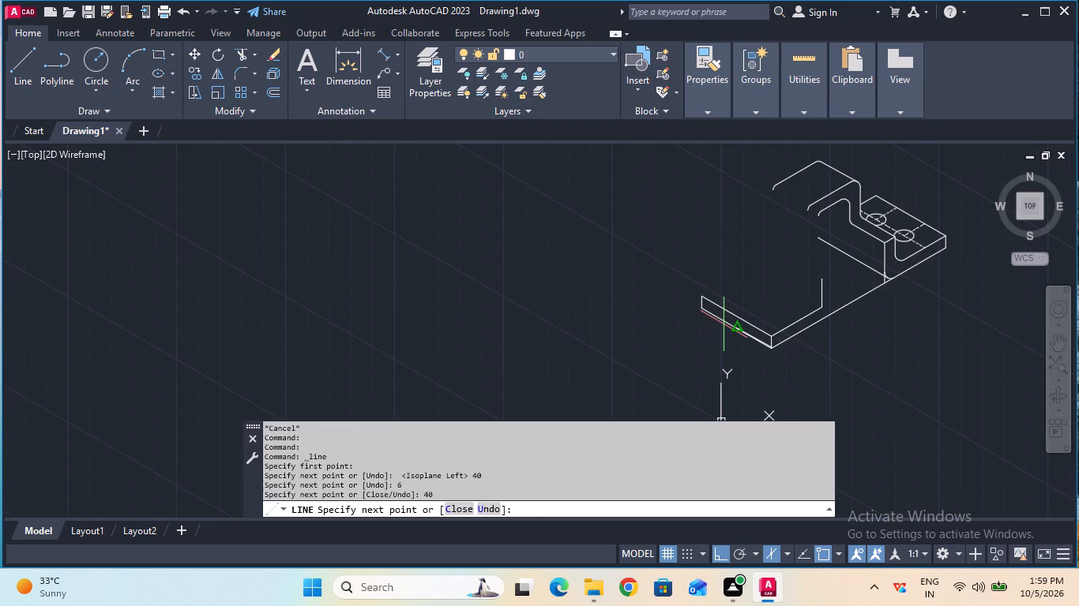
key(Escape)
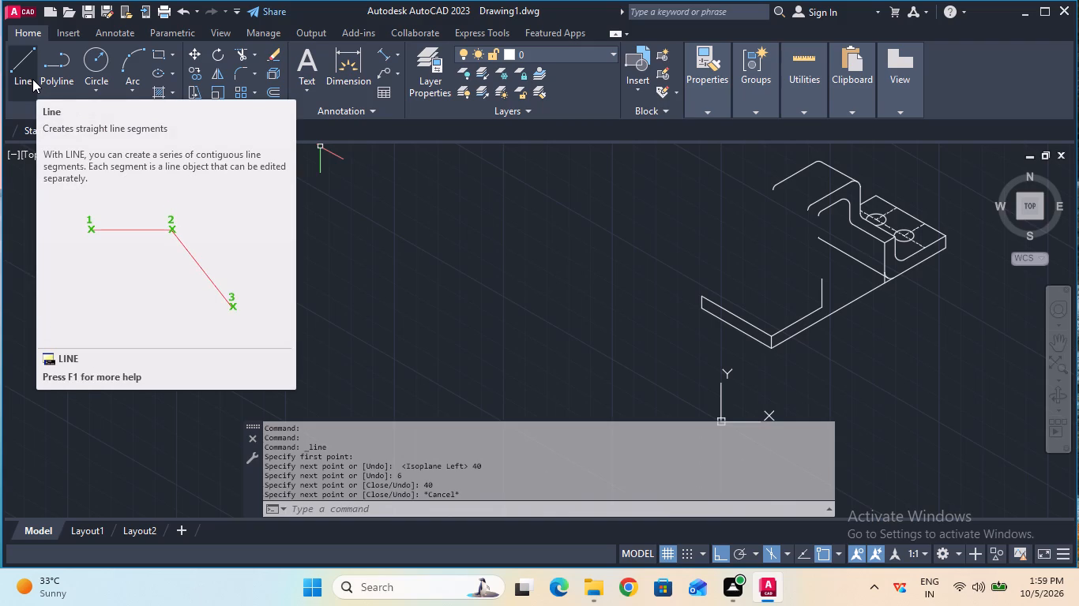
Draw a 29 mm line on the top isoplane from the end face's far upper corner, parallel to the flange's near top edge.
click(32, 79)
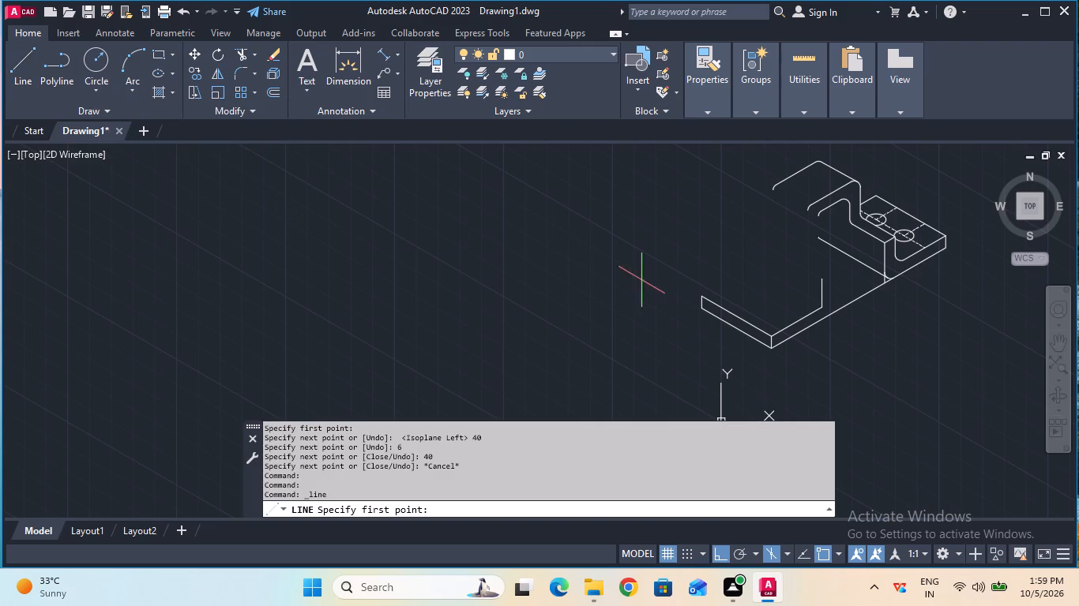
click(708, 294)
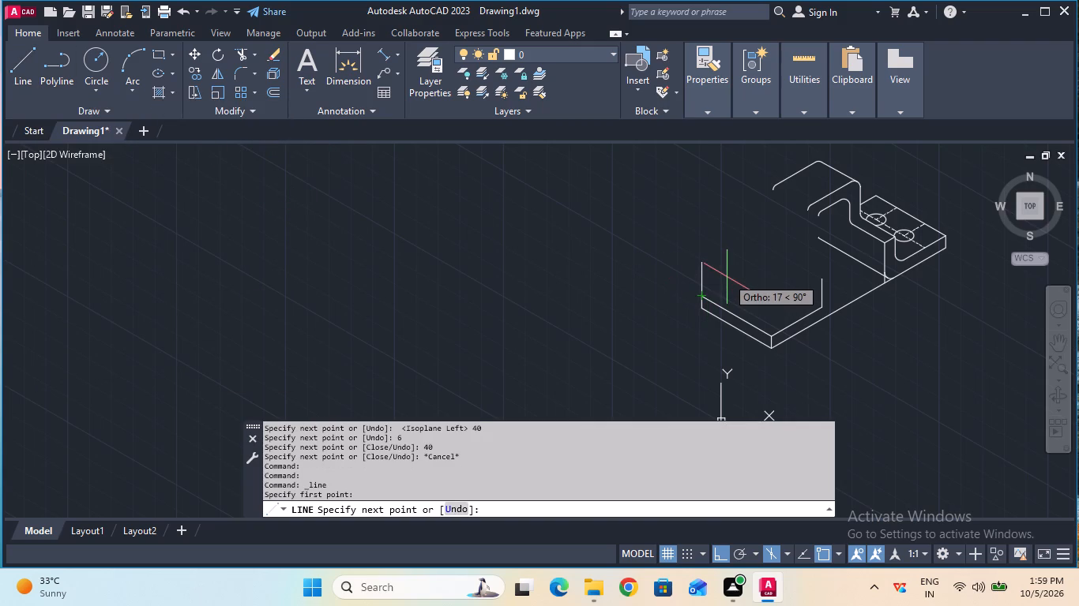
key(F5)
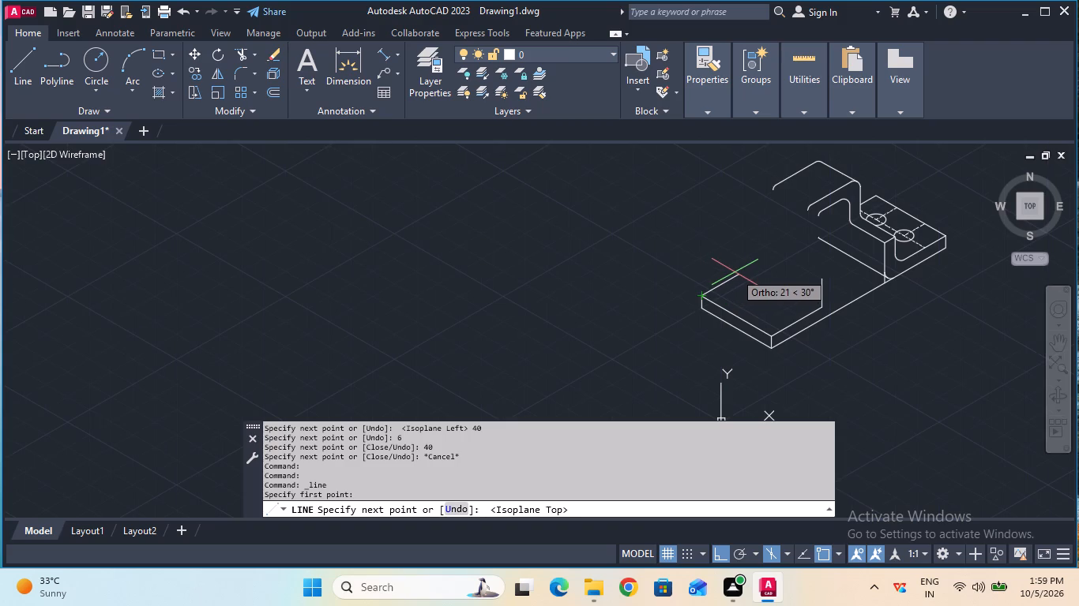
key(2)
key(9)
key(Return)
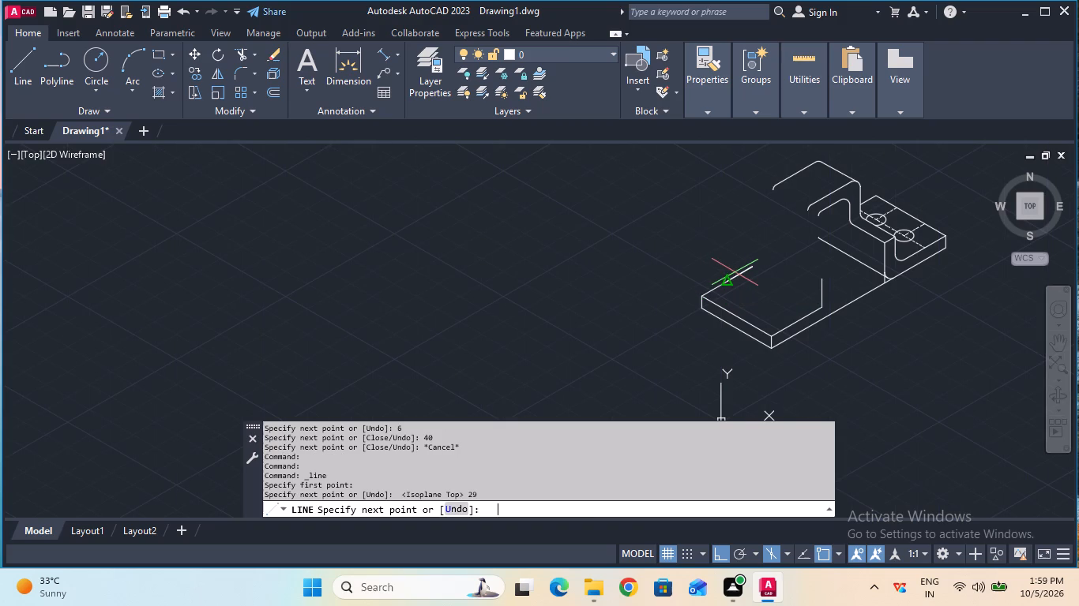
key(Escape)
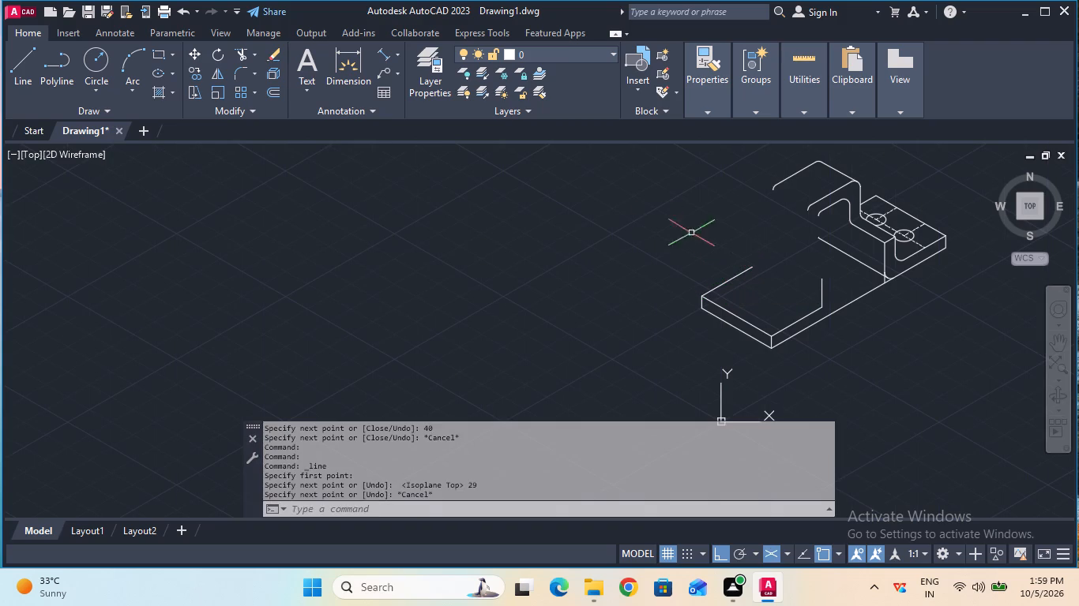
Draw a 34 mm vertical line on the right isoplane, upward from the inner end of the flange's far 29 mm line.
click(17, 88)
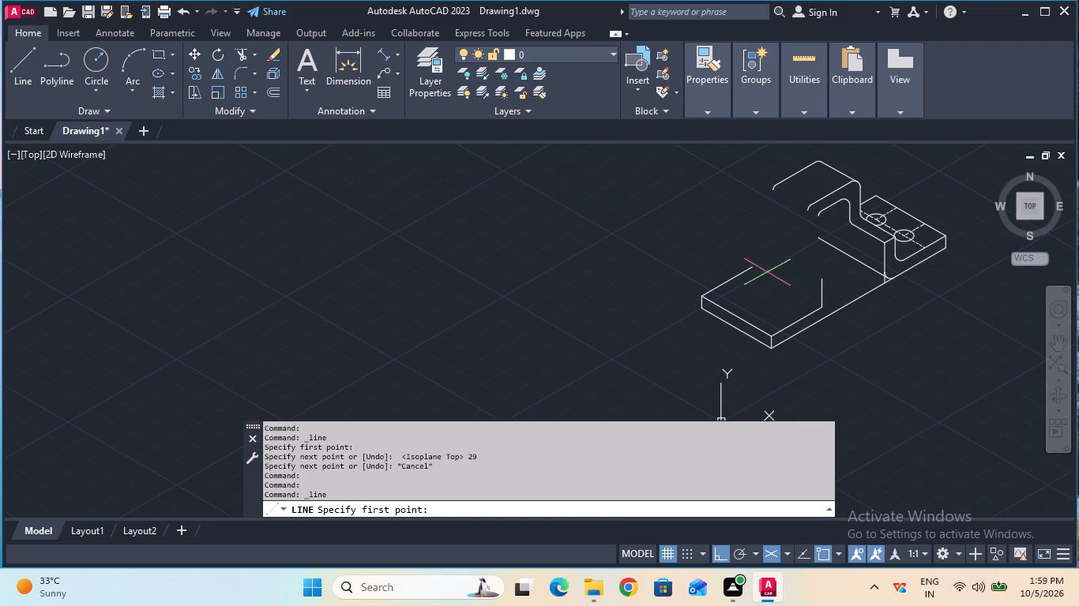
click(754, 268)
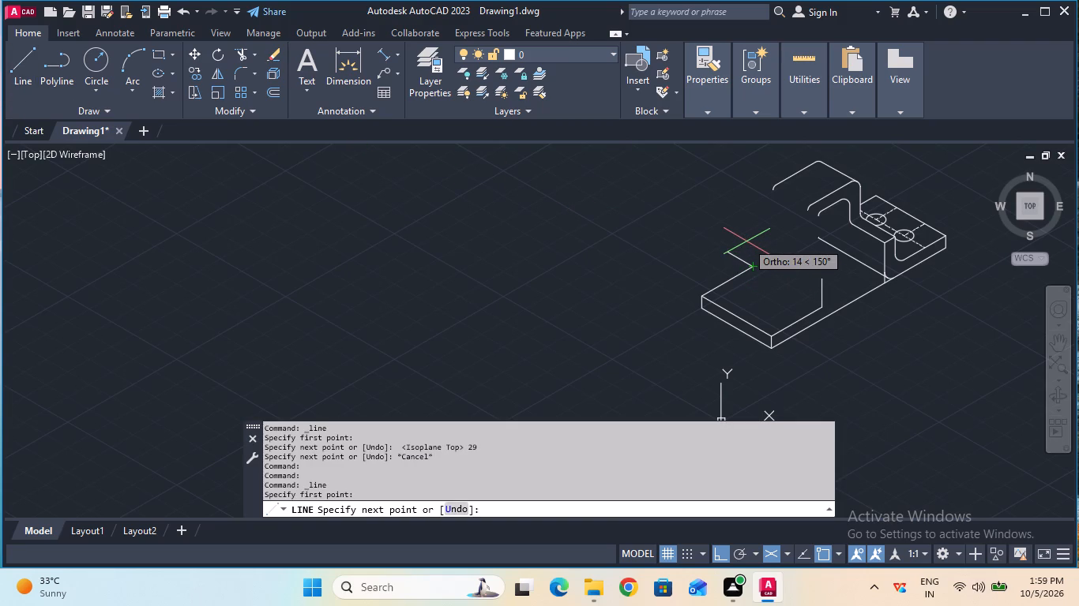
key(F5)
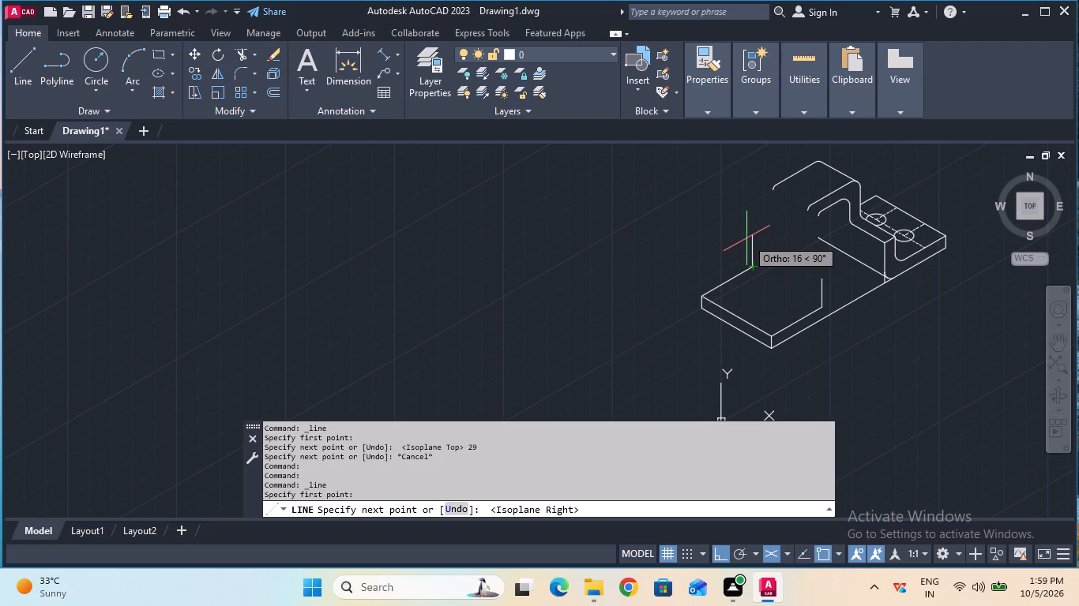
text(34)
key(Return)
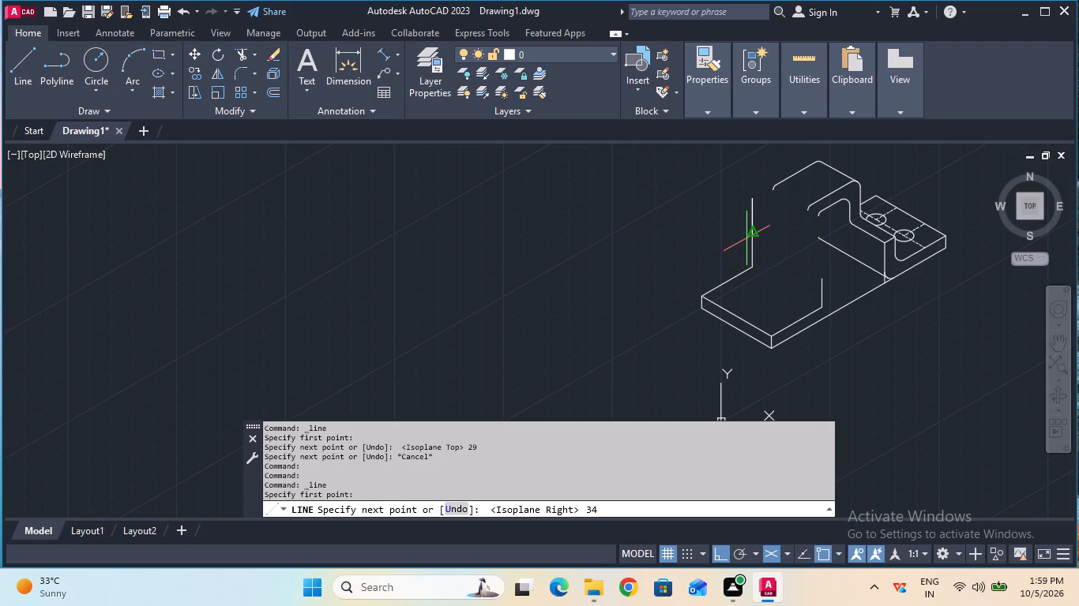
key(Escape)
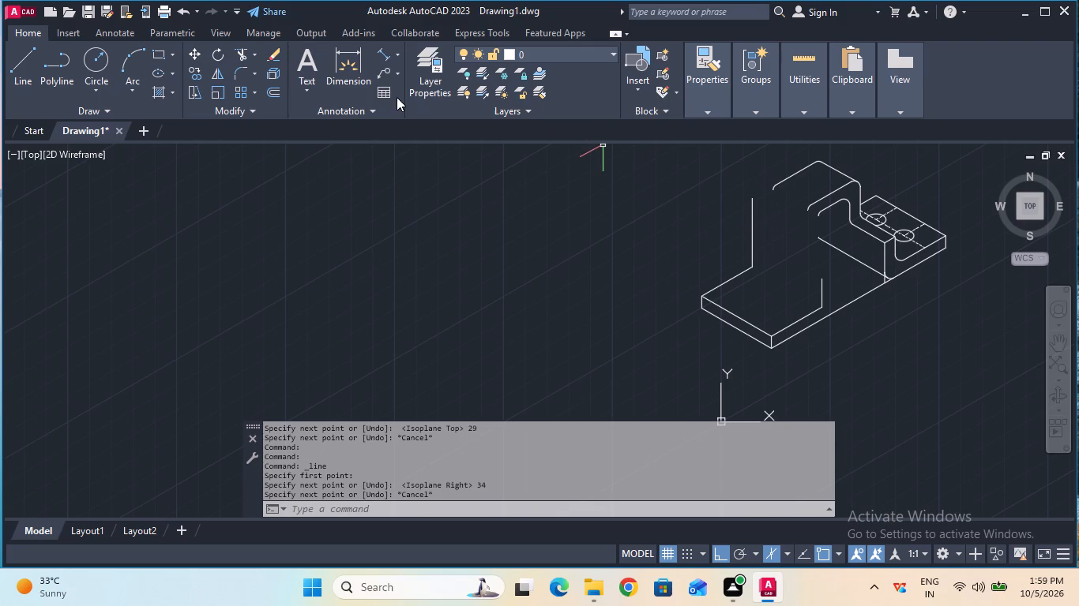
Trim away the leftover corner arc at the open end of the riser's far top edge.
click(244, 54)
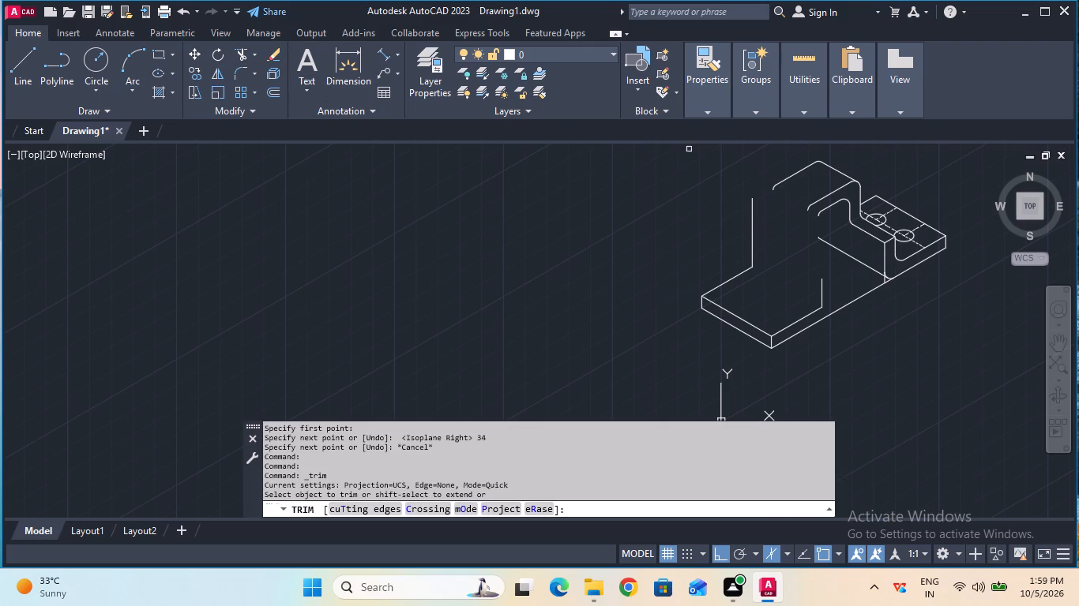
click(773, 189)
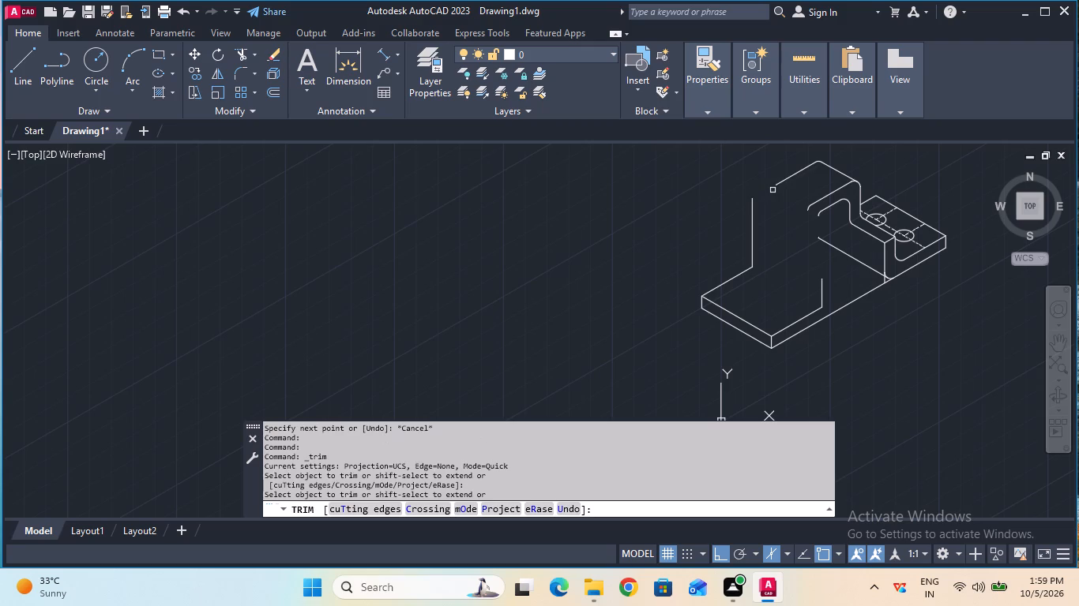
key(Escape)
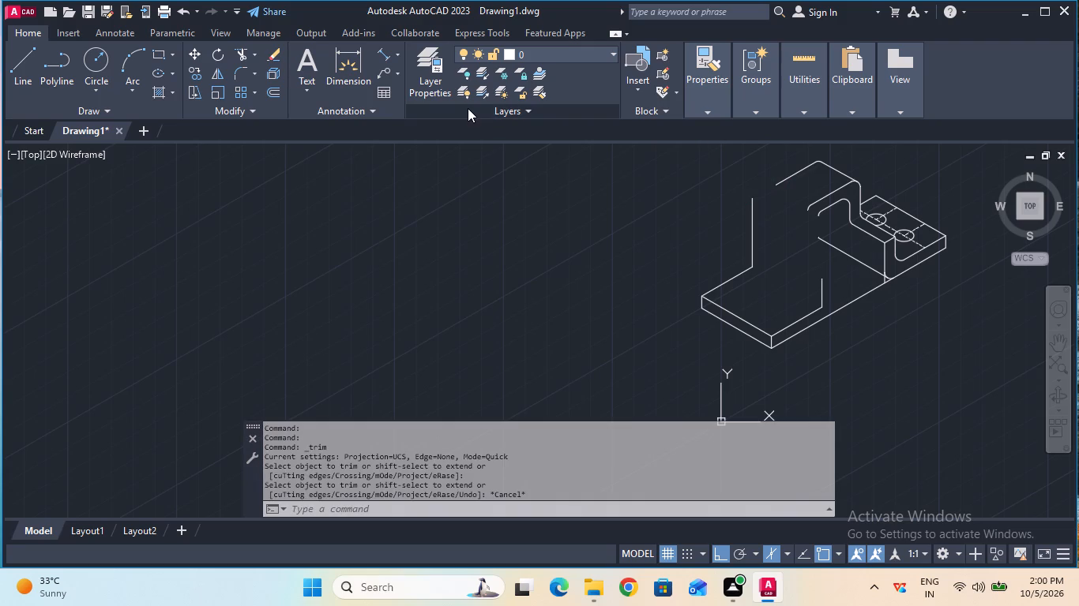
Extend the riser's far top edge to meet the 34 mm vertical line.
click(401, 55)
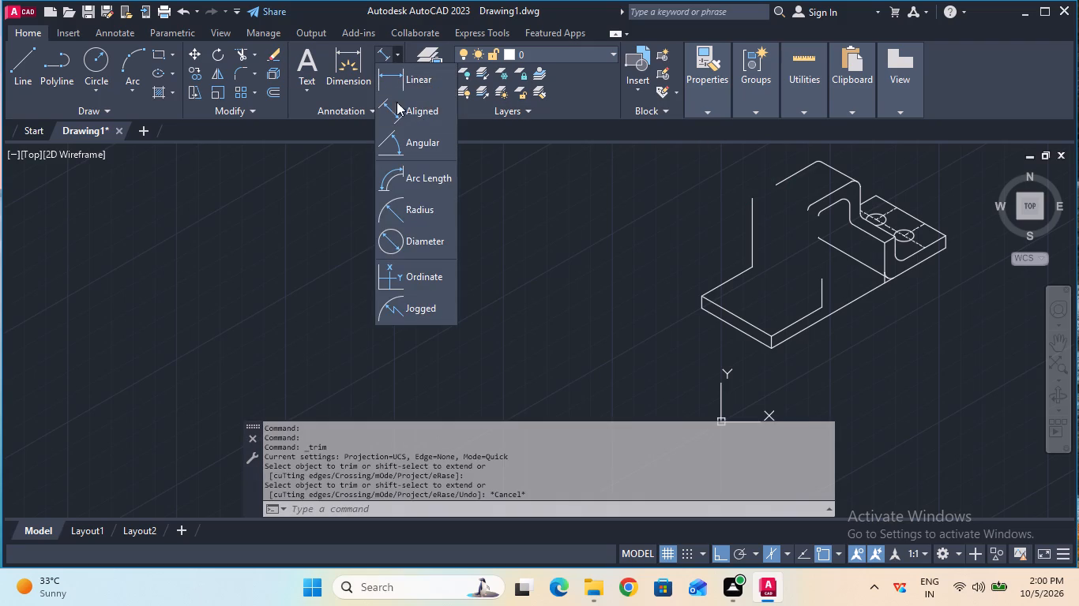
click(258, 47)
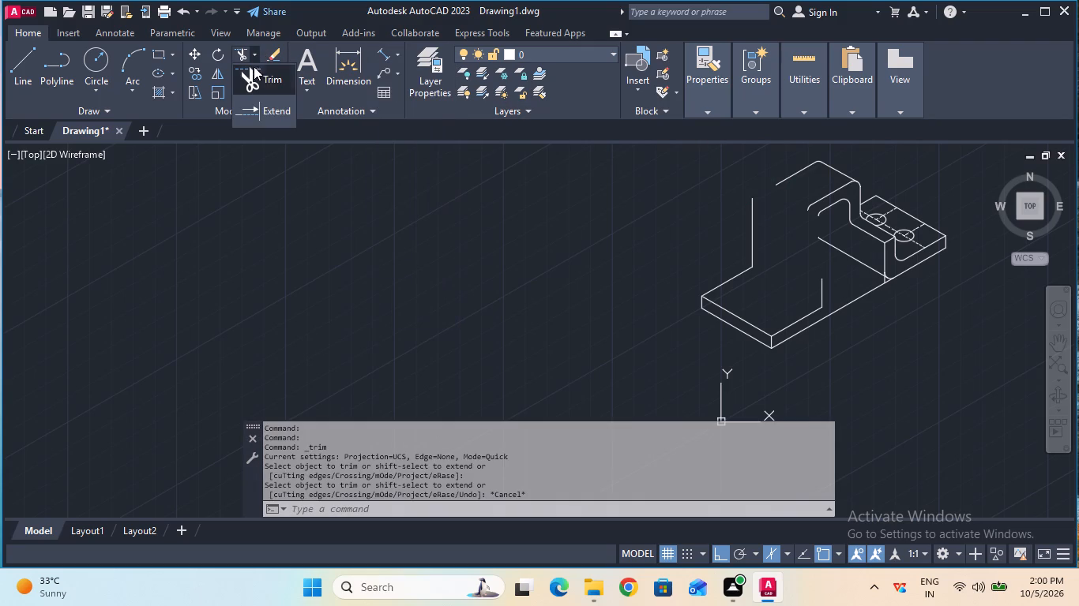
click(255, 117)
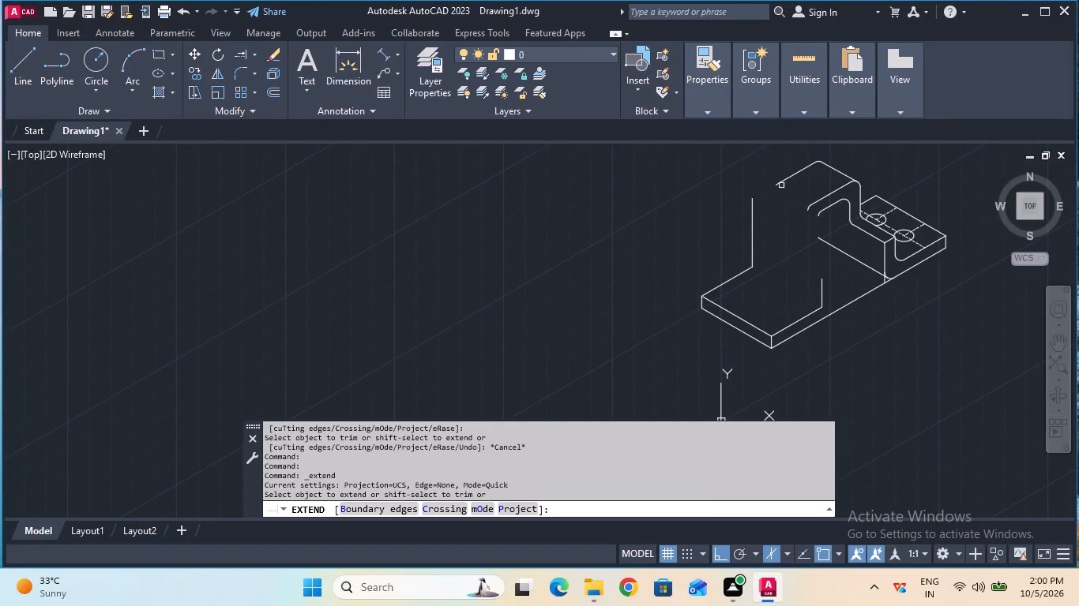
click(780, 184)
key(Escape)
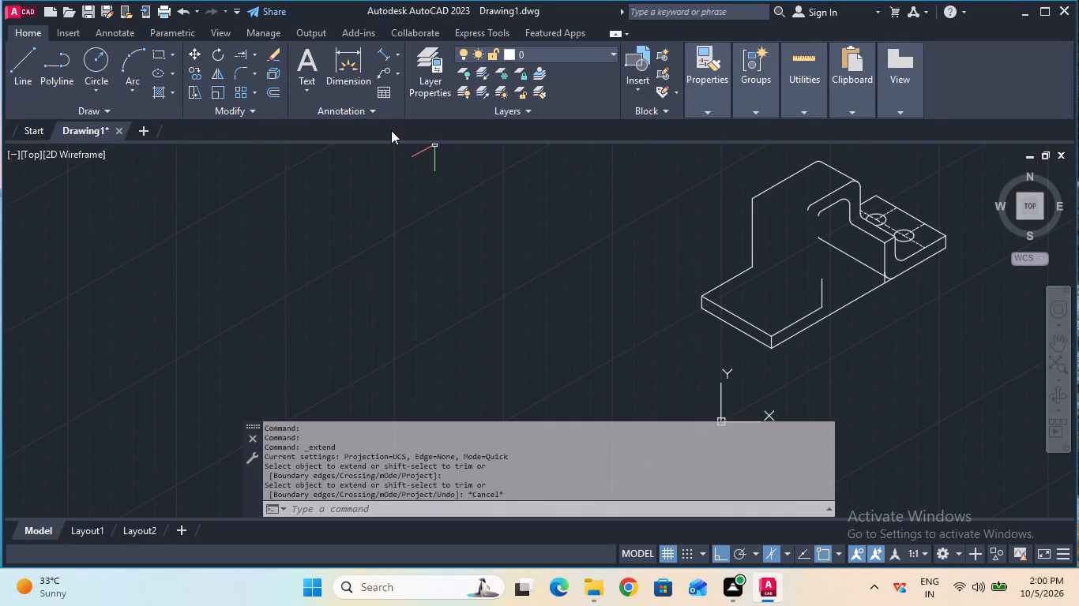
From the top of the 14 mm vertical line, draw a 20 mm line inward on the left isoplane and a 20 mm line upward.
click(24, 73)
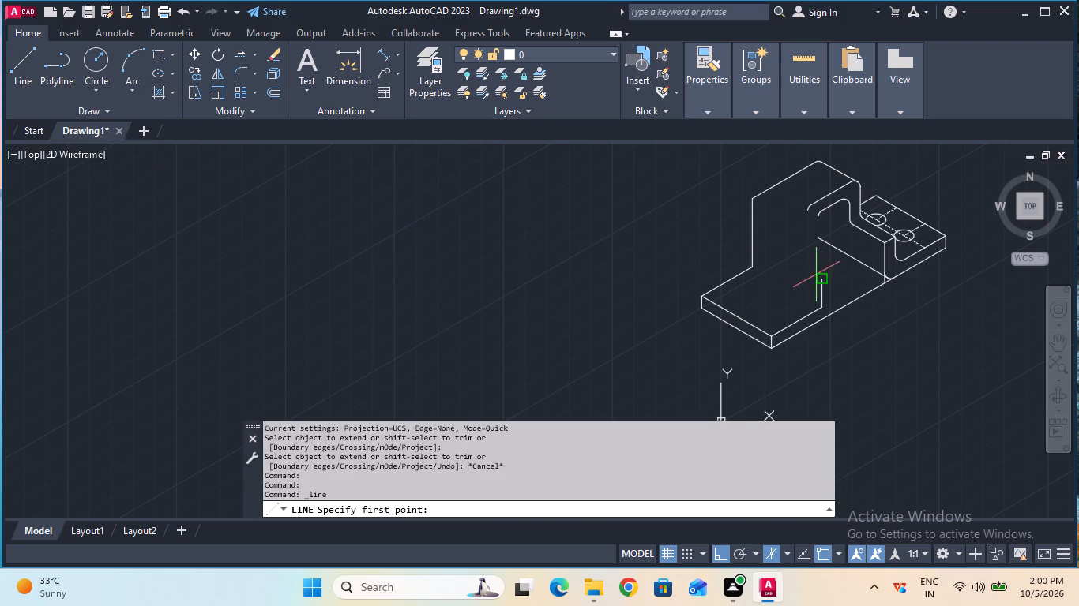
click(820, 276)
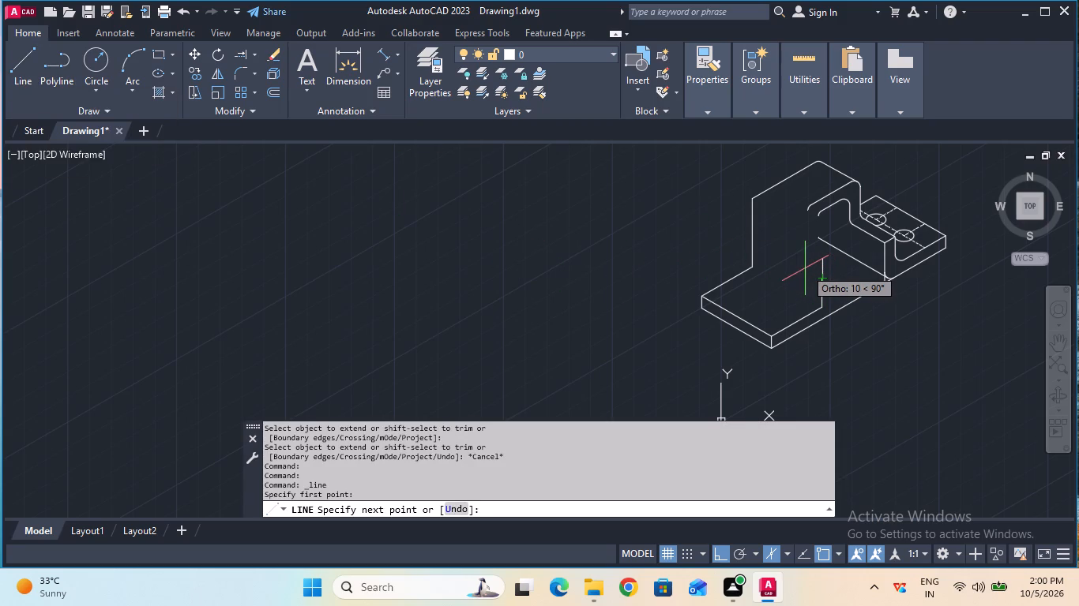
key(F5)
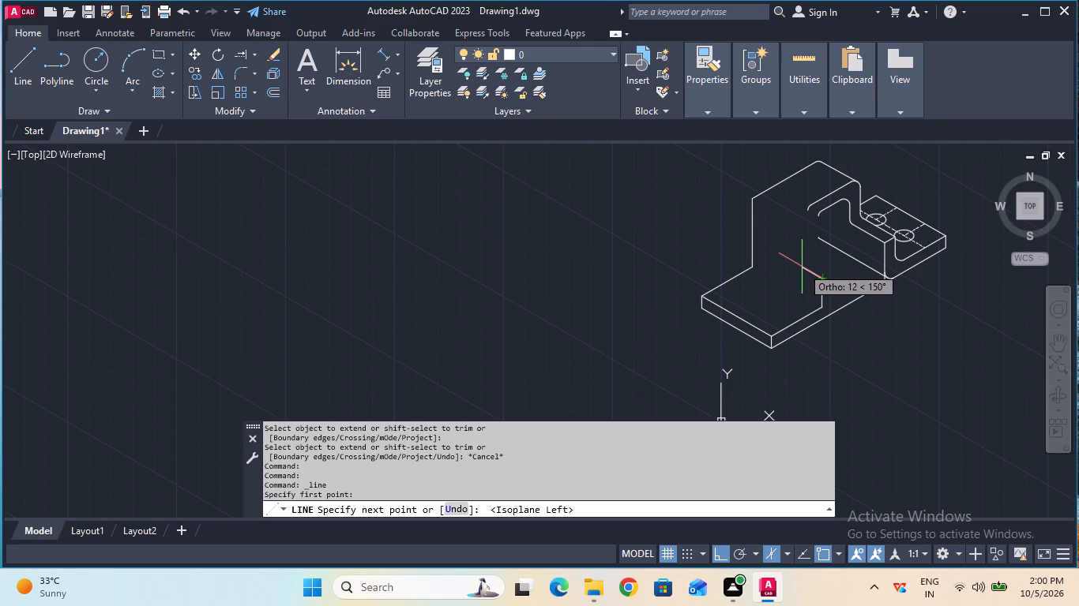
text(20)
key(Return)
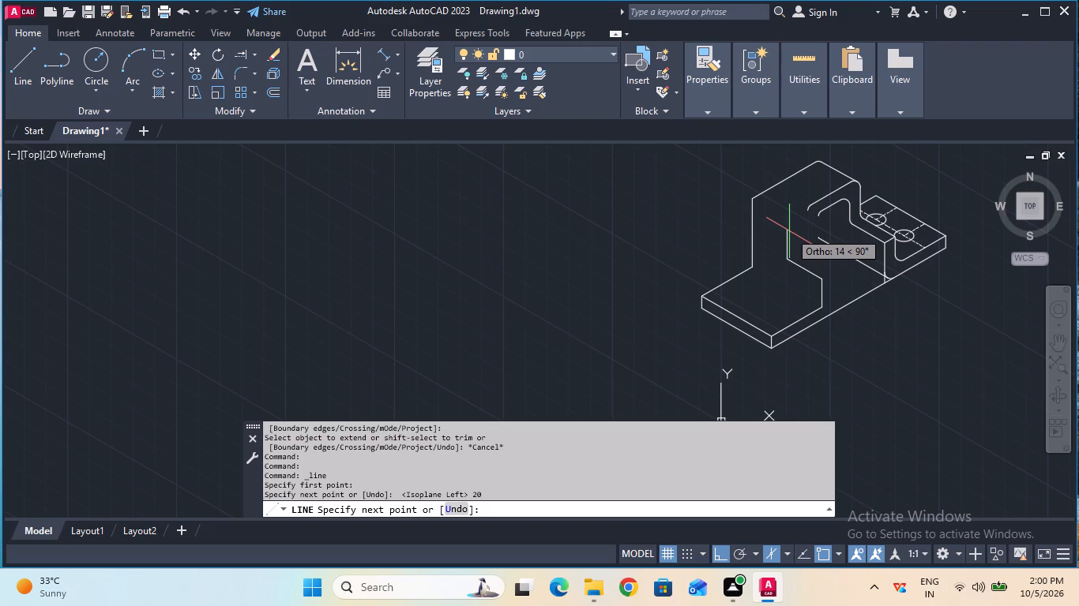
key(2)
key(0)
key(Return)
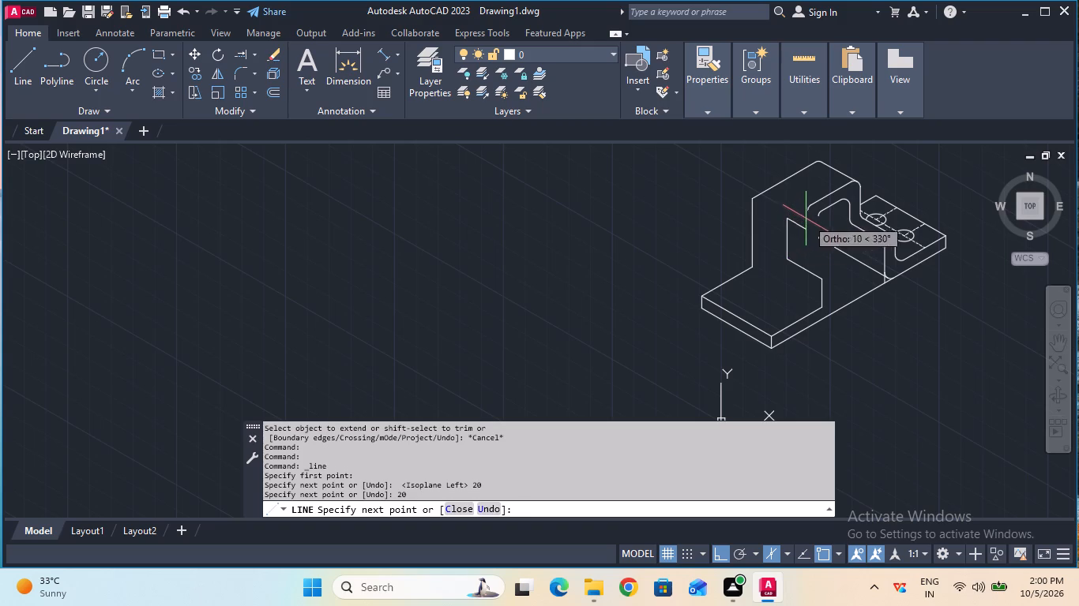
key(Escape)
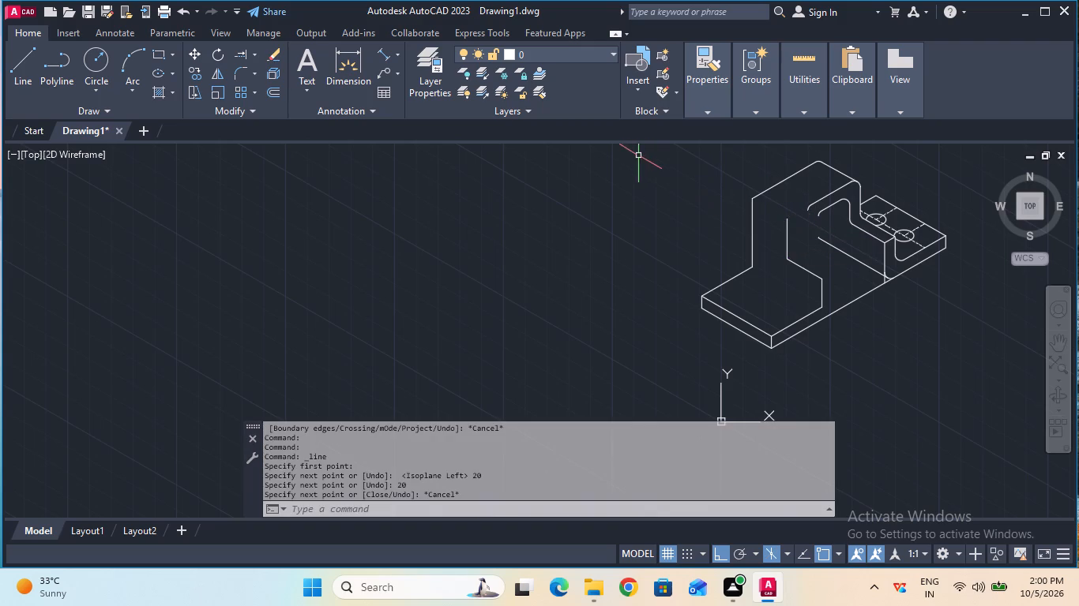
Trim away the two leftover corner arcs at the open ends of the riser's near upper edges.
click(253, 58)
click(274, 88)
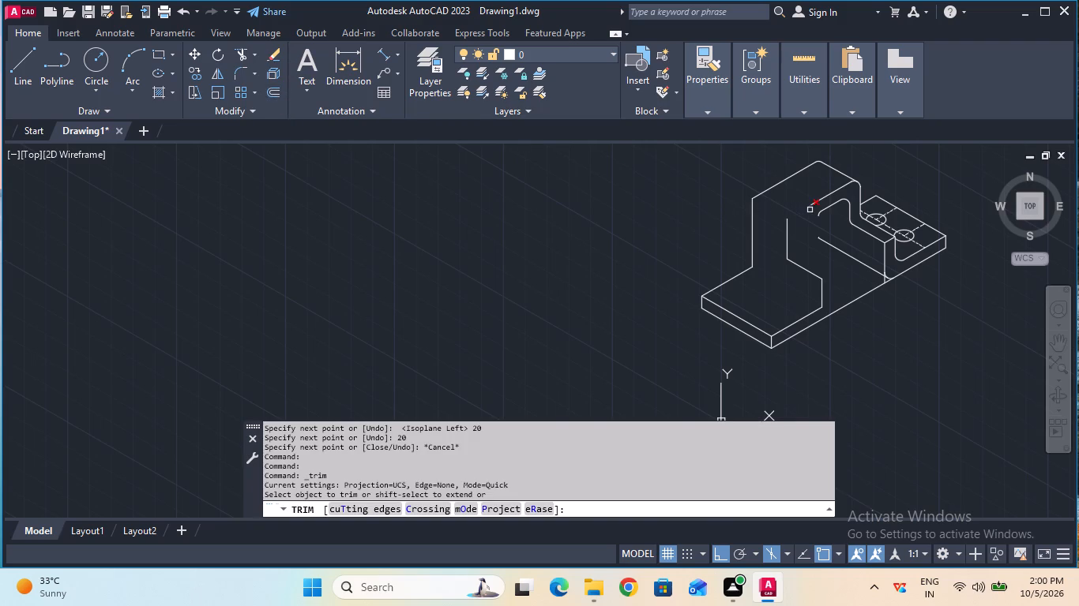
click(810, 210)
click(818, 216)
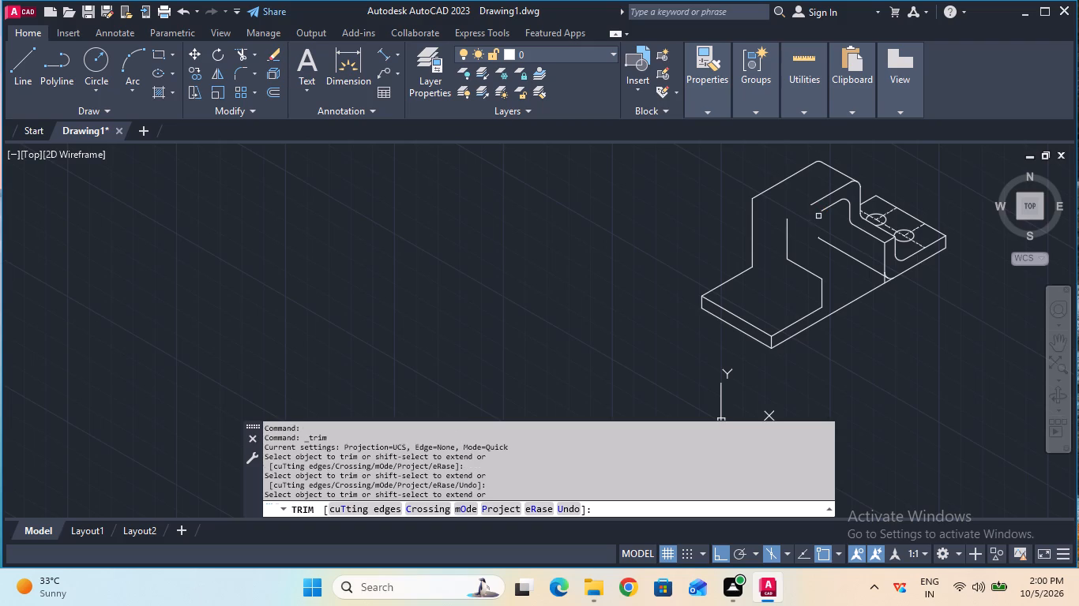
key(Escape)
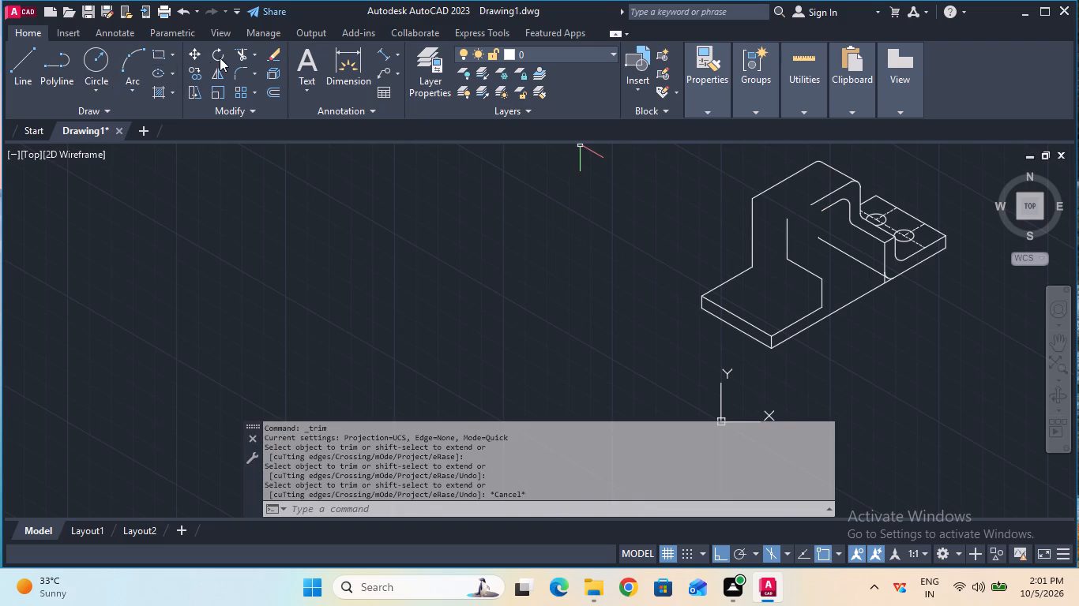
Extend the riser's near top edge to meet the top of the 20 mm vertical line.
click(254, 54)
click(263, 112)
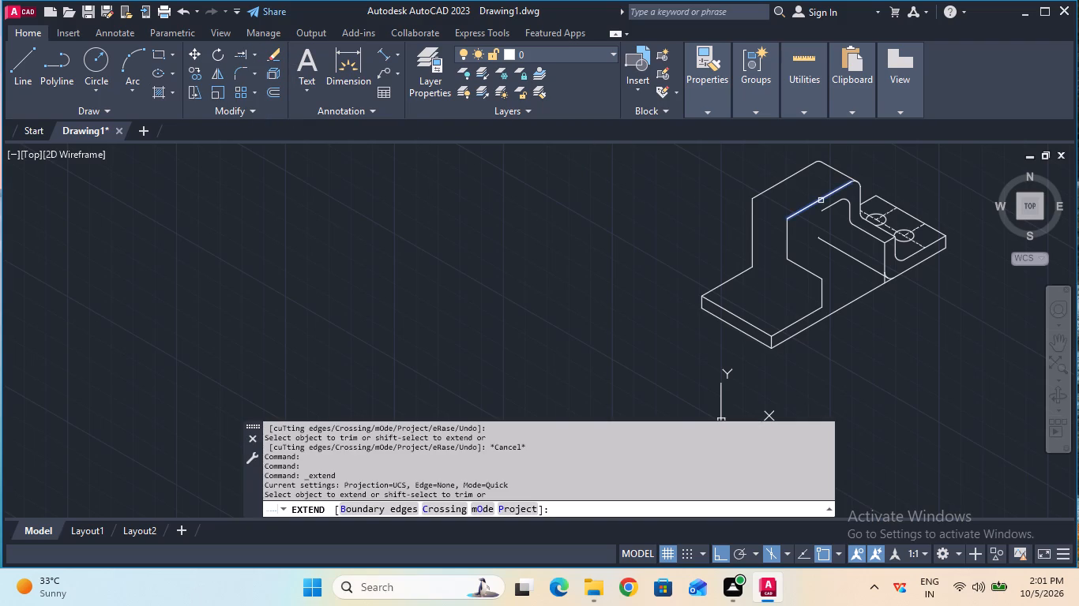
click(821, 200)
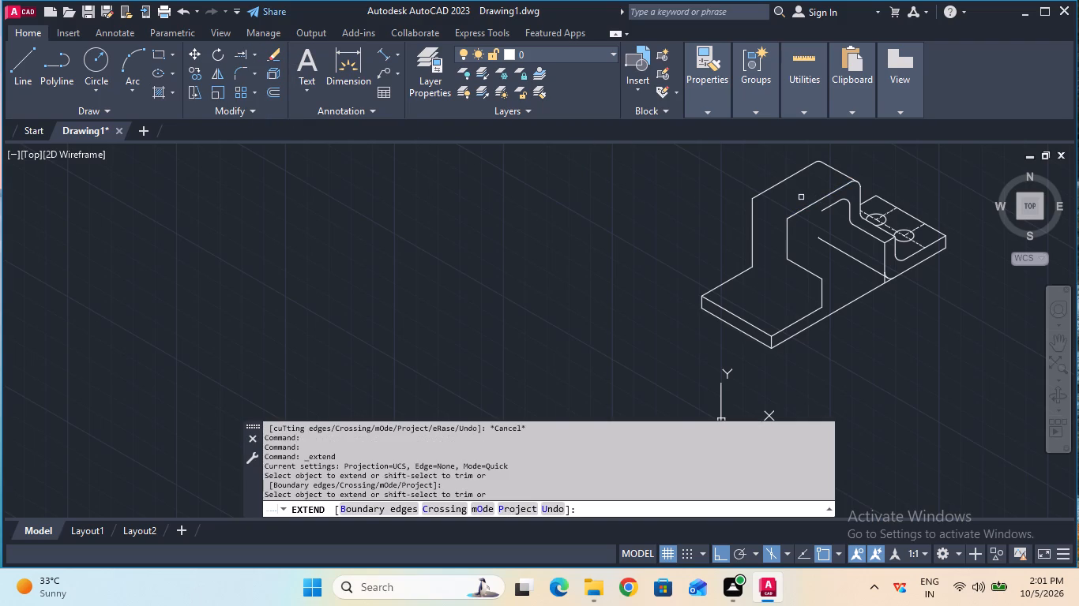
key(Escape)
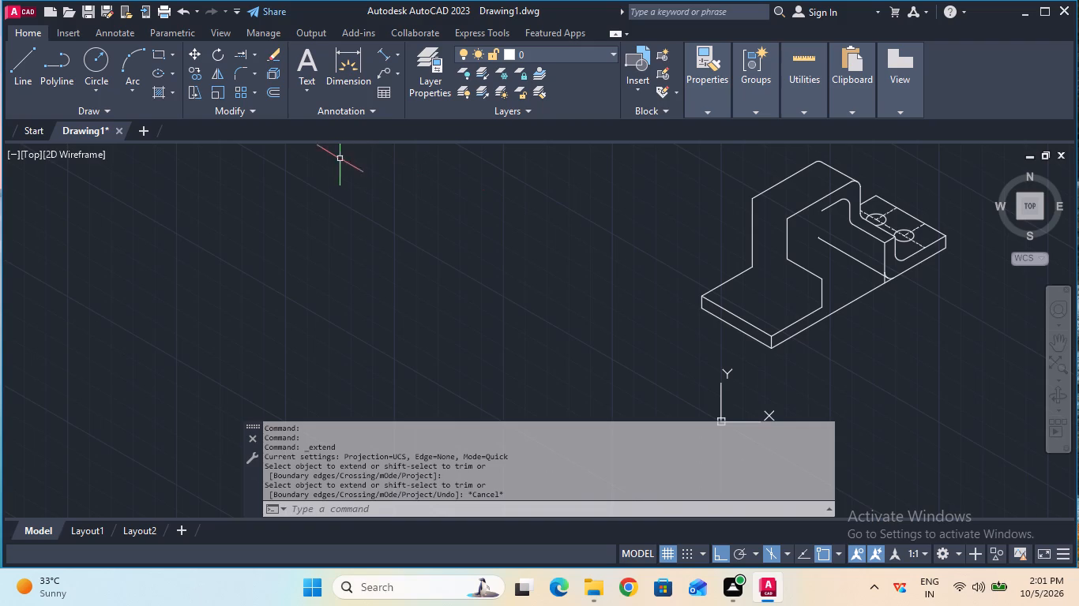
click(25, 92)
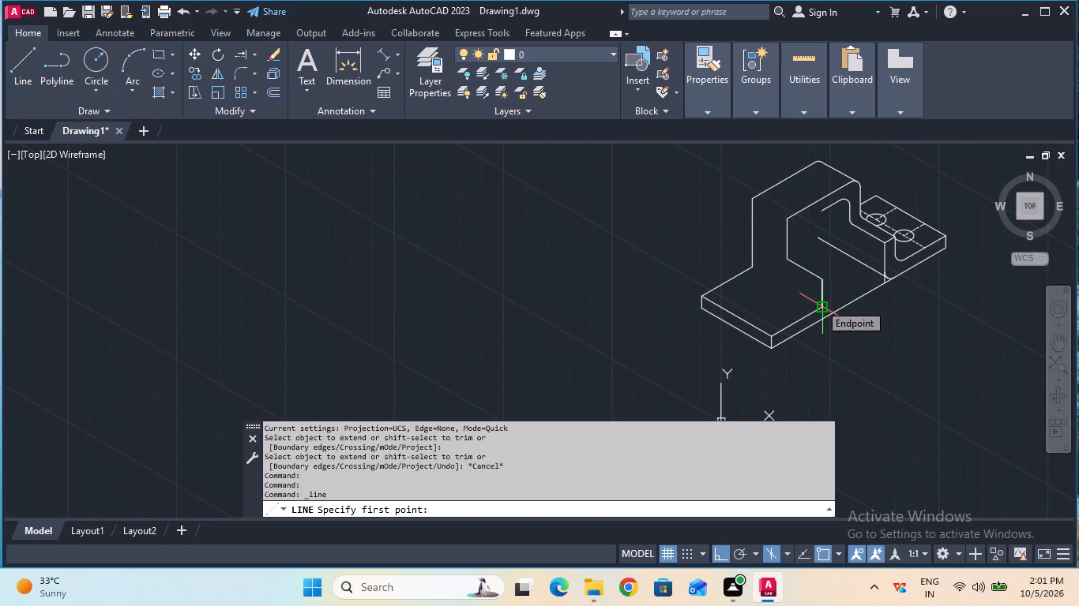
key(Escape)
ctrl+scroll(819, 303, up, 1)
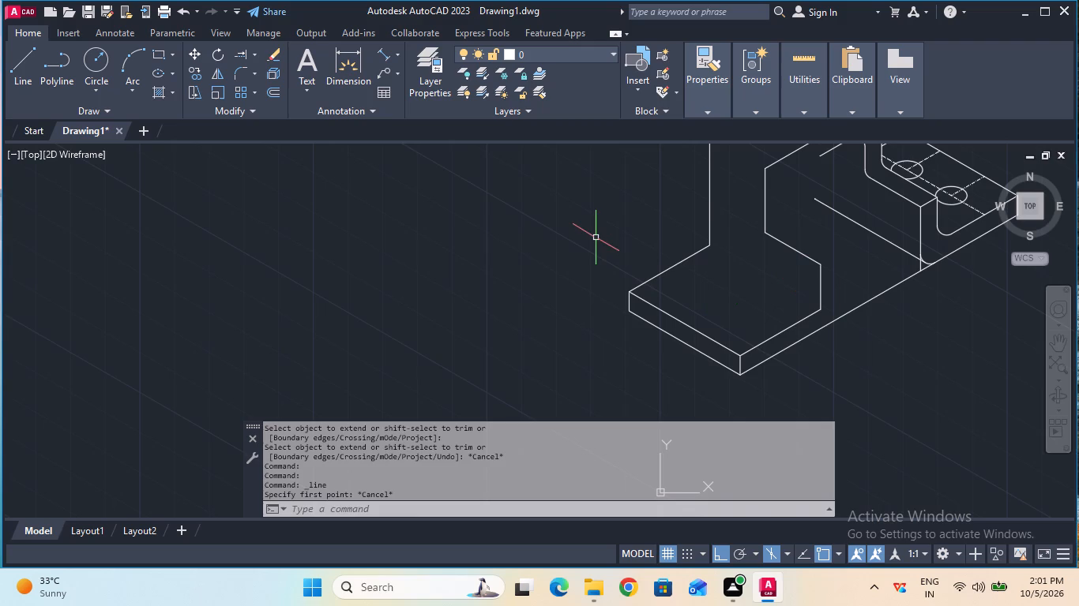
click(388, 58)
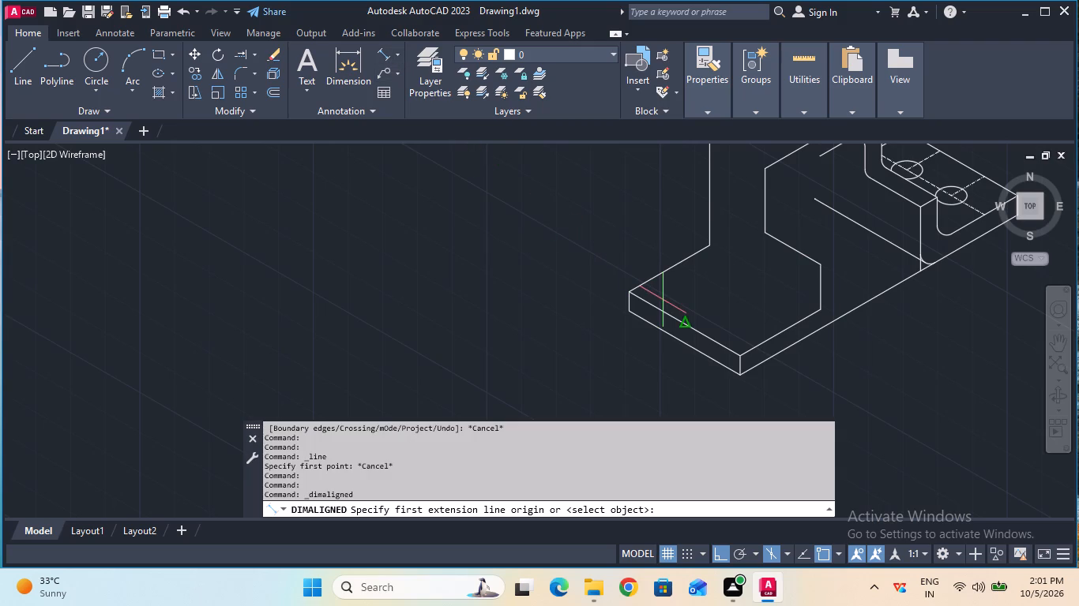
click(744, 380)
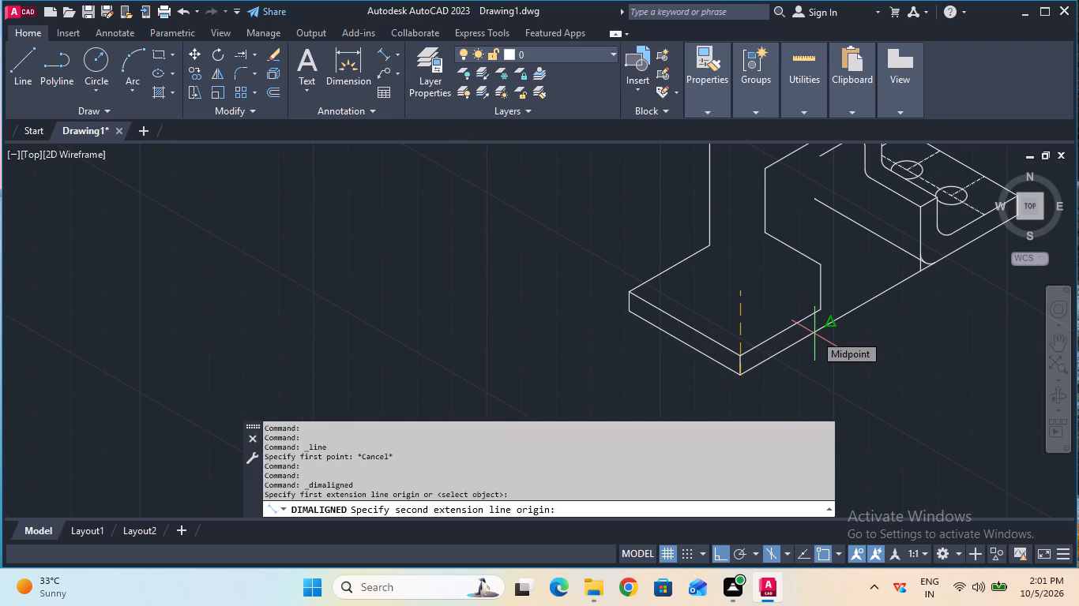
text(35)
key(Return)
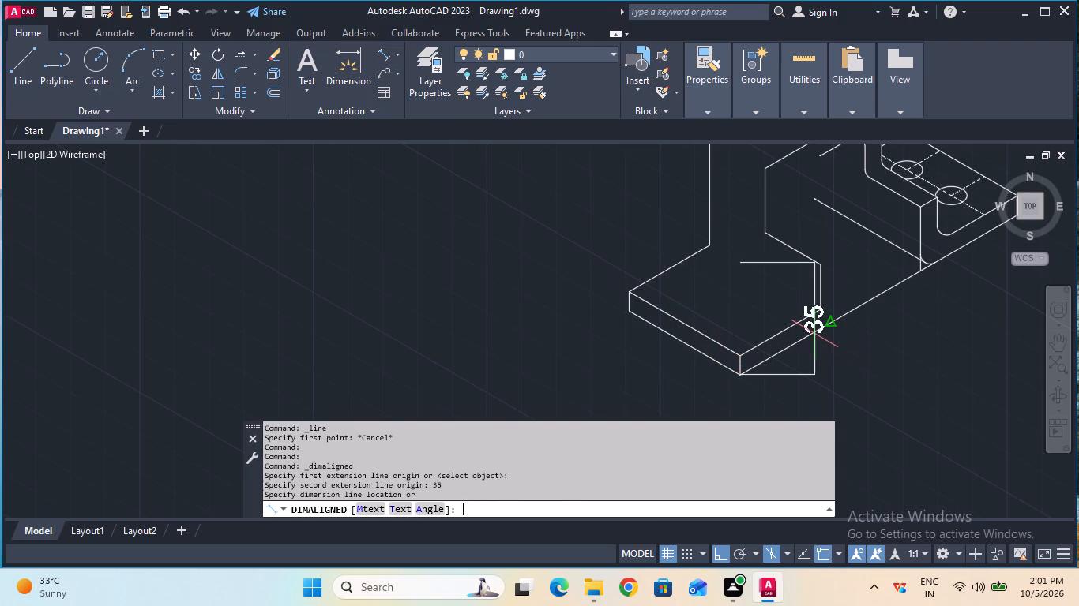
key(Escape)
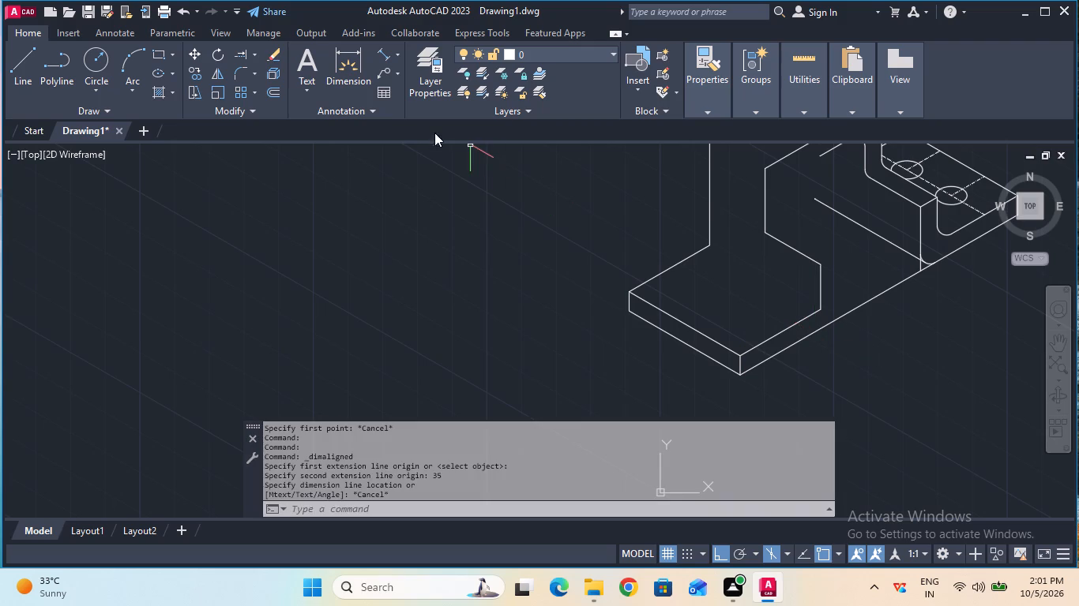
Place a 35 mm aligned dimension along the flange's lower long edge, starting from its front bottom corner.
key(F5)
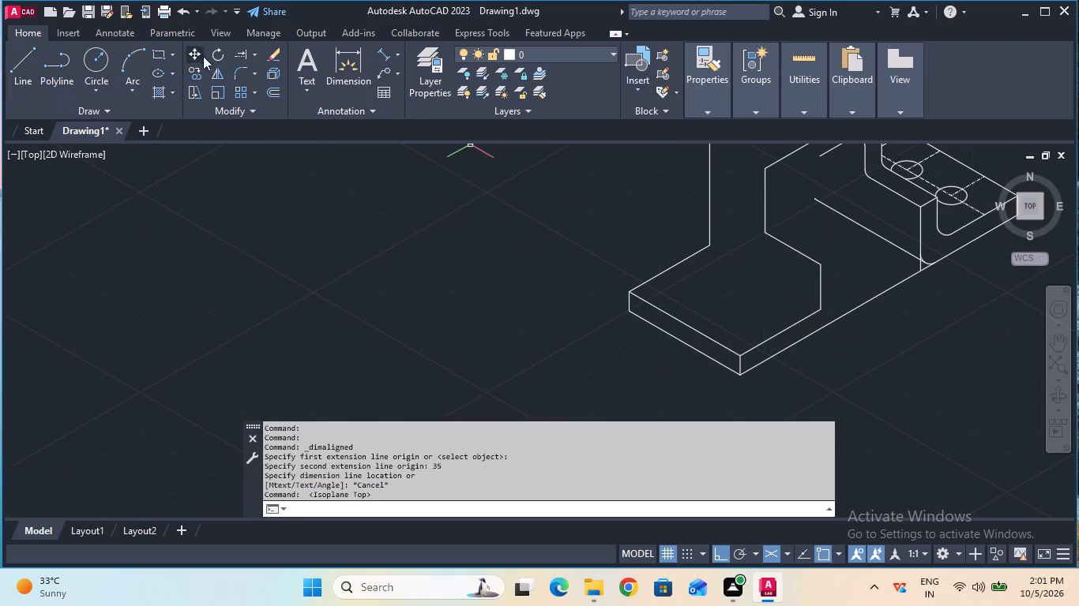
double_click(388, 55)
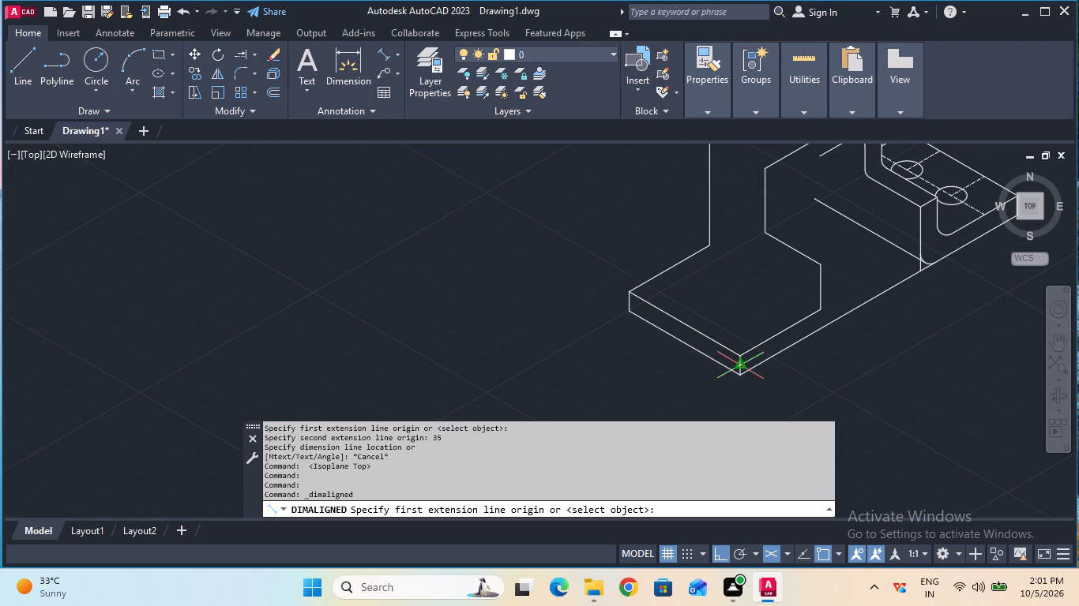
double_click(744, 380)
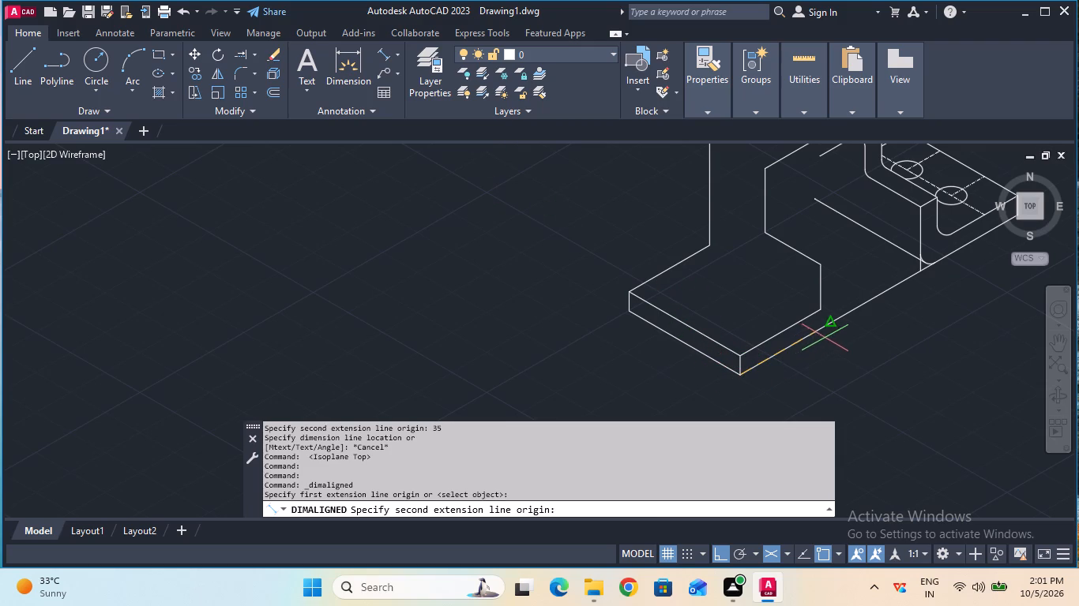
text(35)
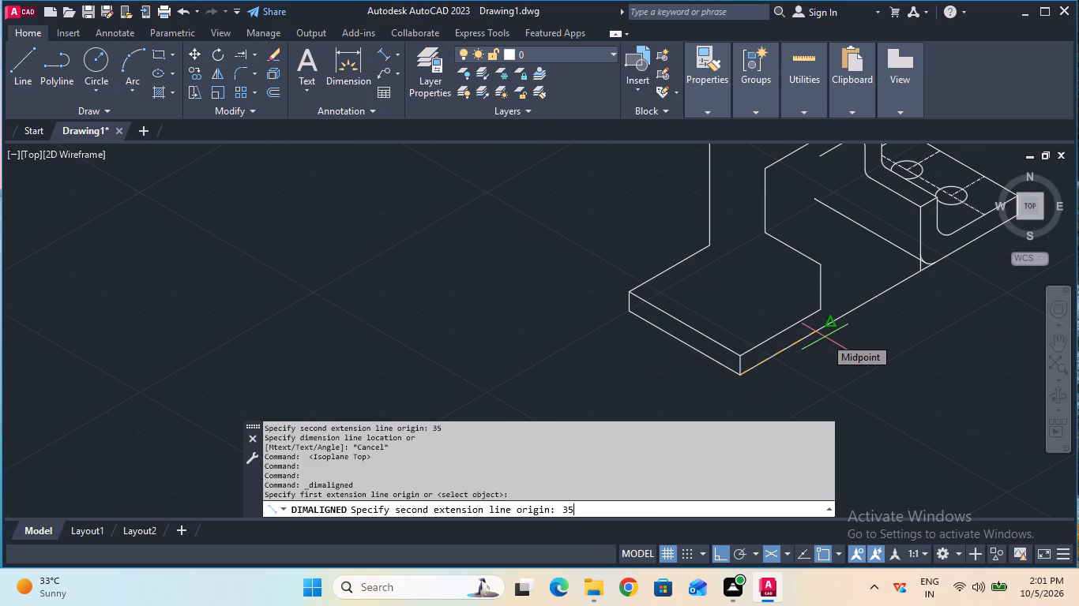
key(Return)
click(830, 346)
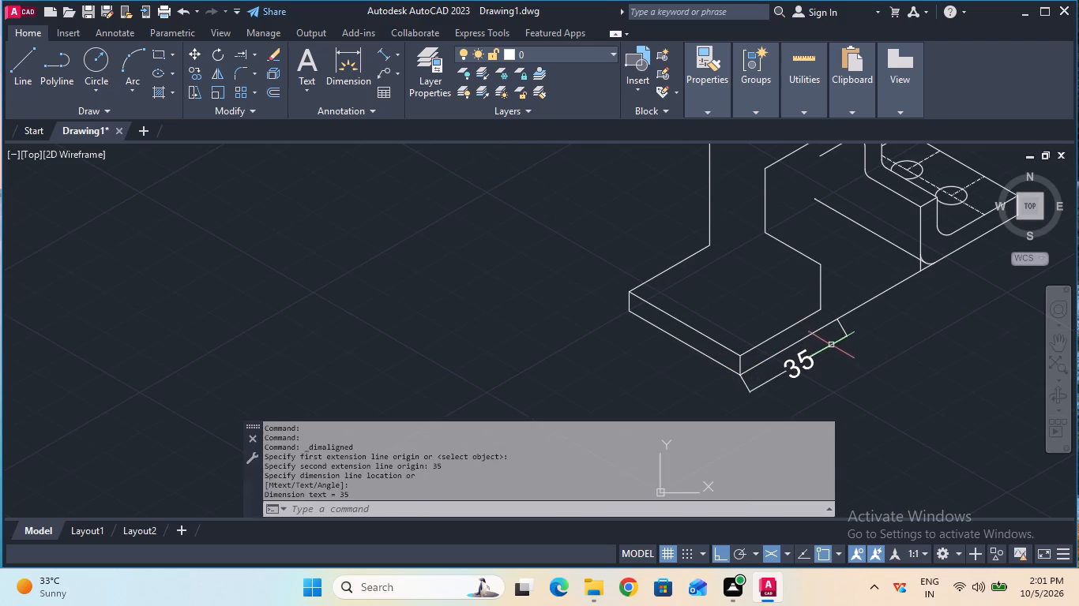
Draw a short tick line at the far end of the 35 mm dimension to mark that point on the lower edge.
click(19, 58)
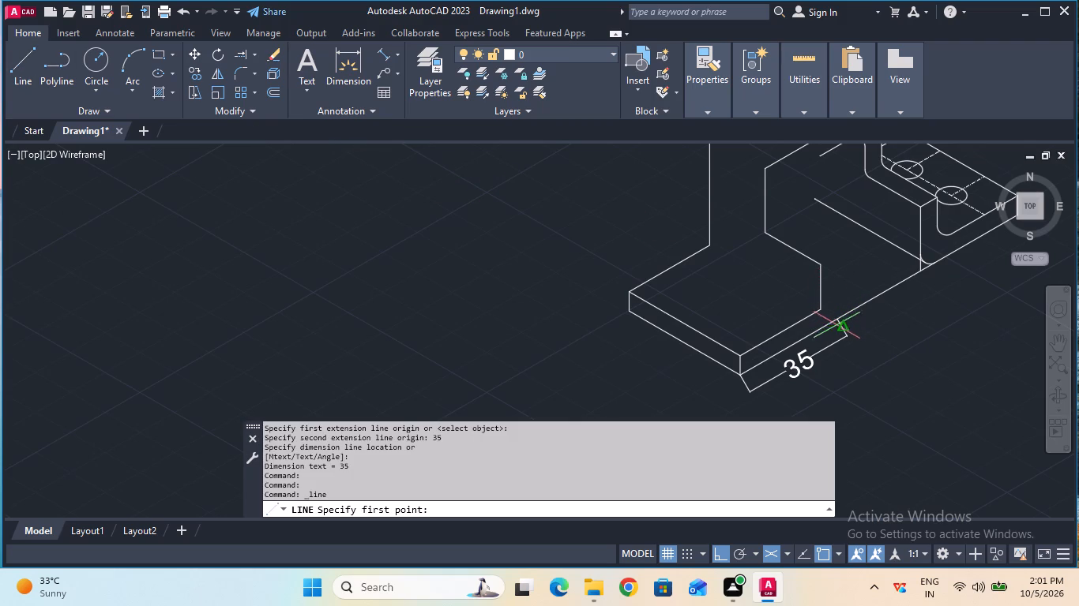
click(839, 325)
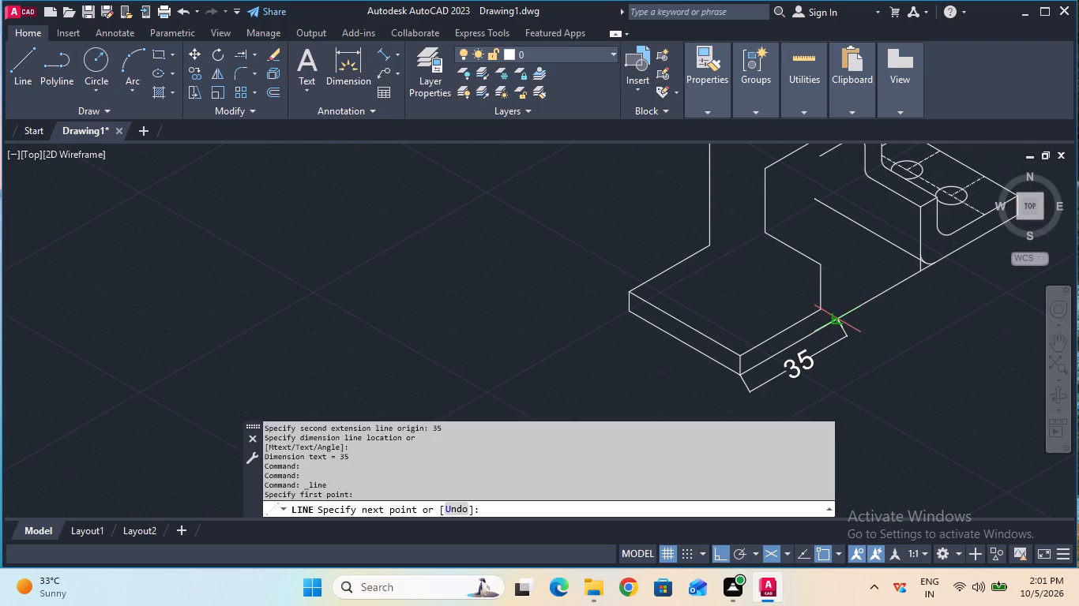
click(839, 316)
key(Escape)
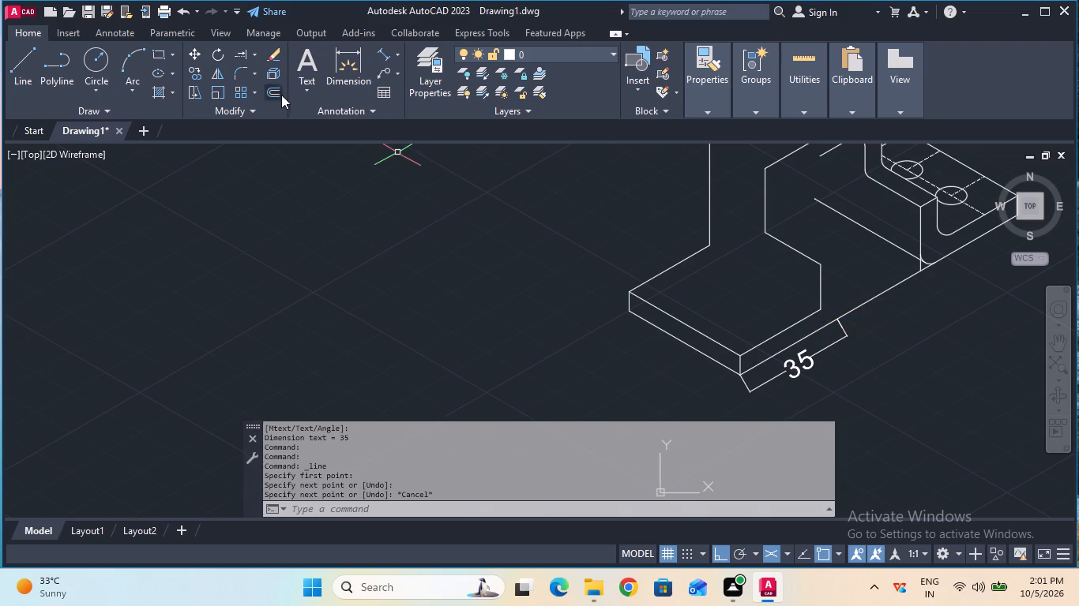
Erase the 35 mm construction dimension, keeping the tick line.
click(274, 62)
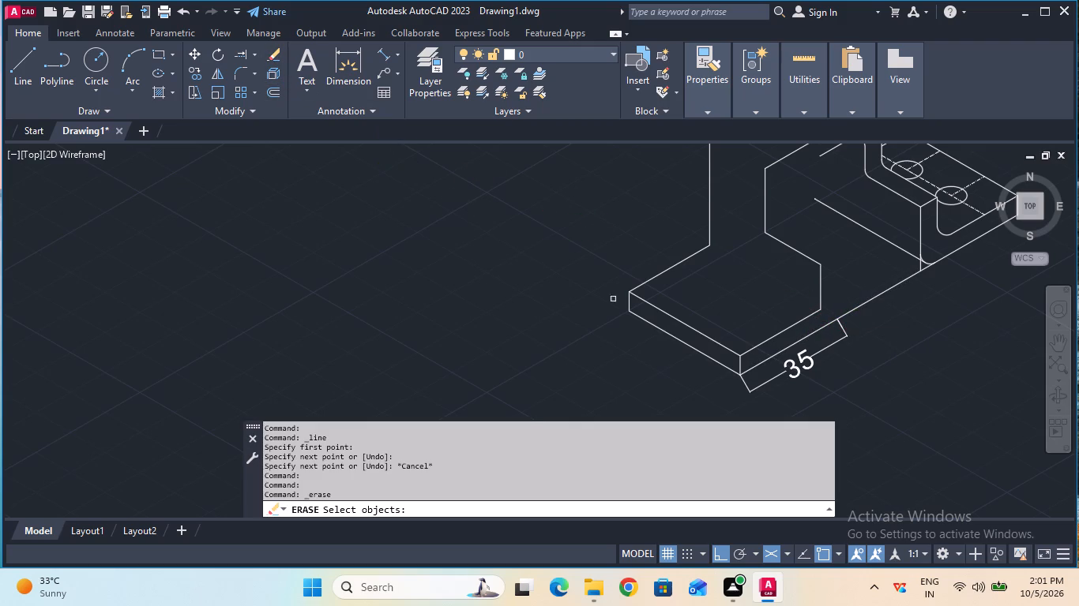
click(791, 377)
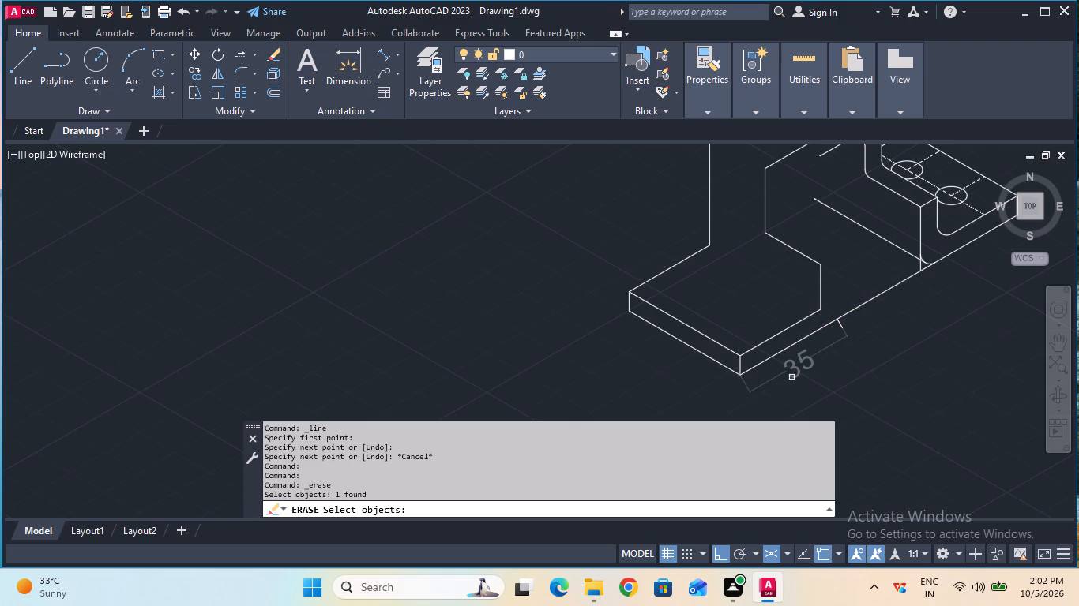
key(Return)
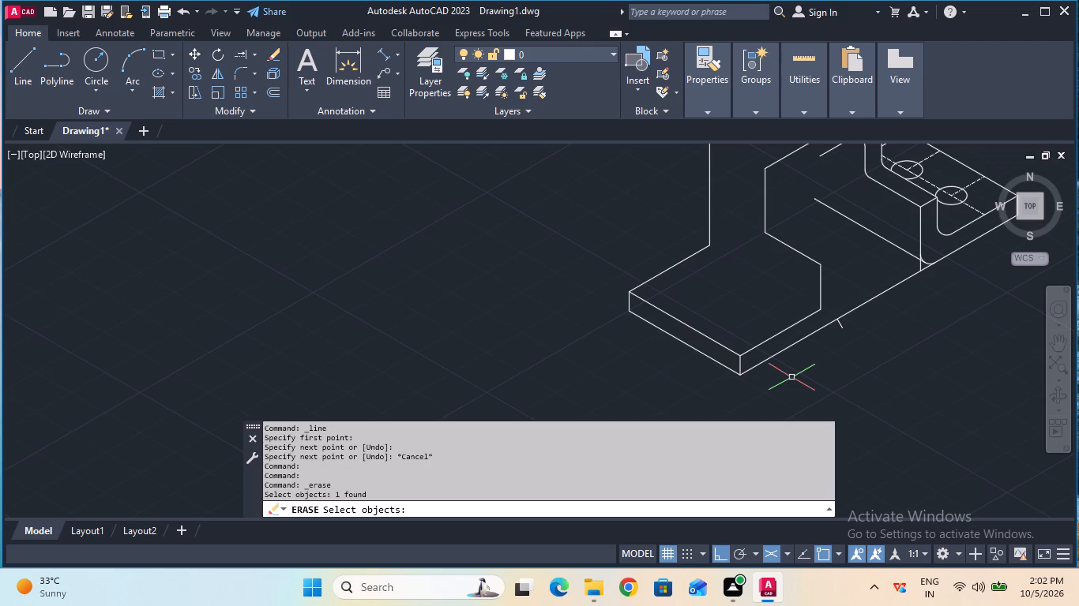
key(Escape)
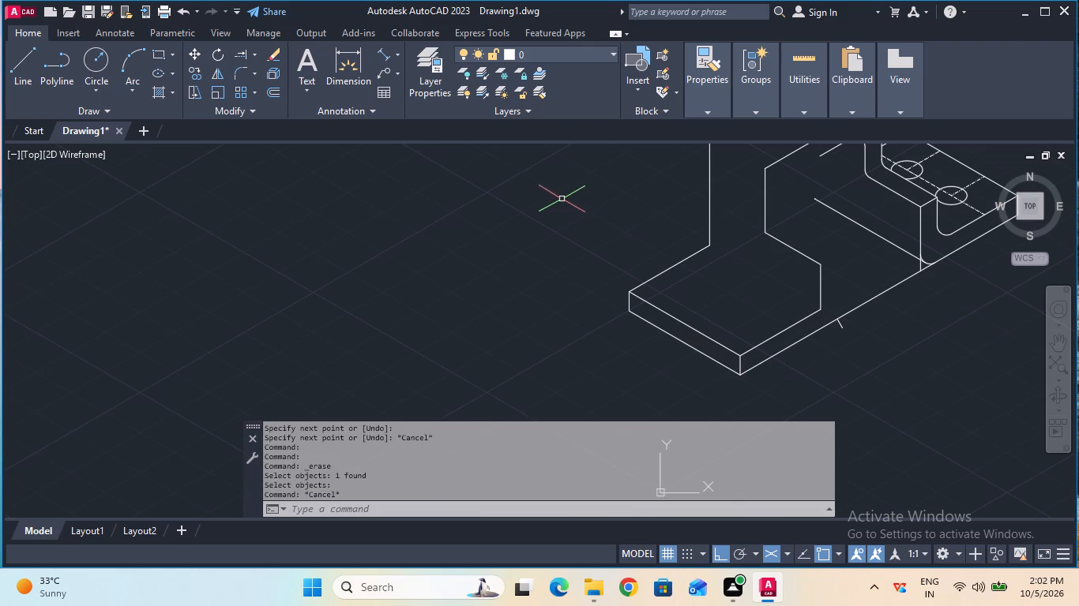
On the right isoplane, draw a 20 mm vertical line upward from the tick mark on the flange's lower edge.
click(16, 65)
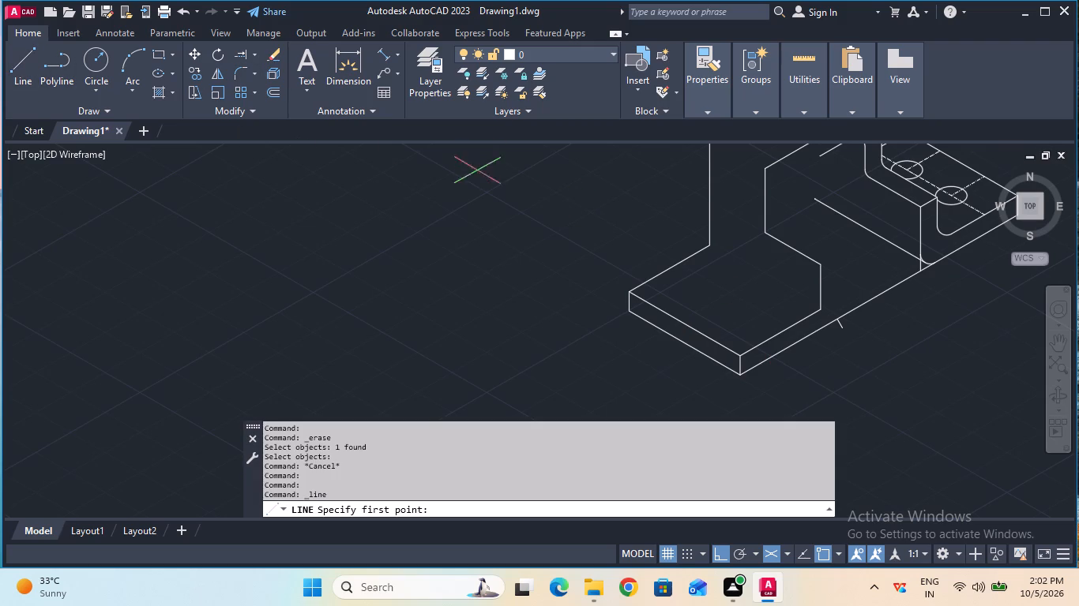
click(838, 320)
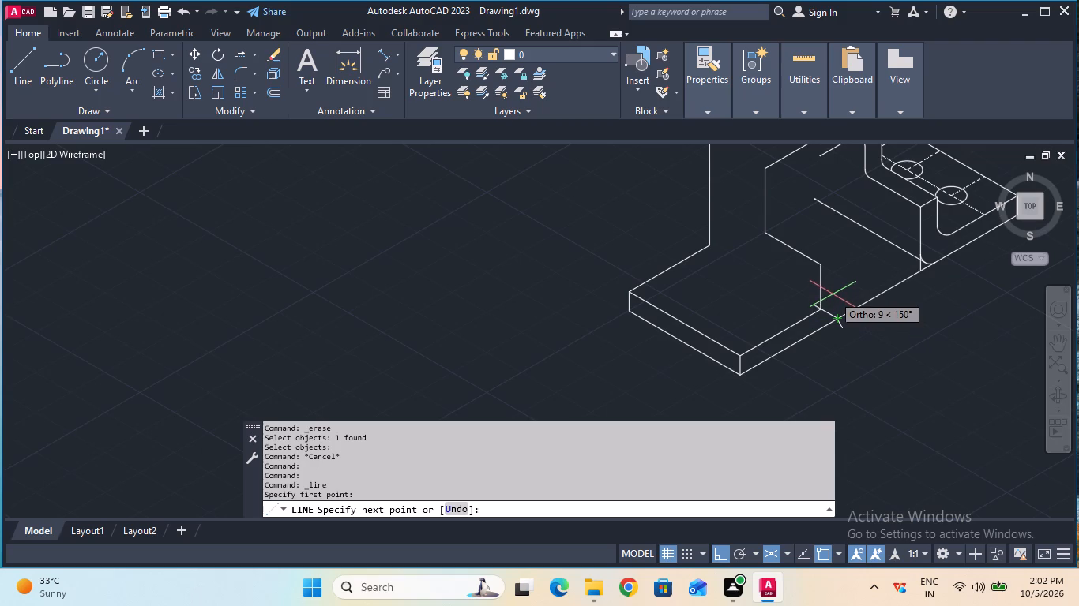
key(F5)
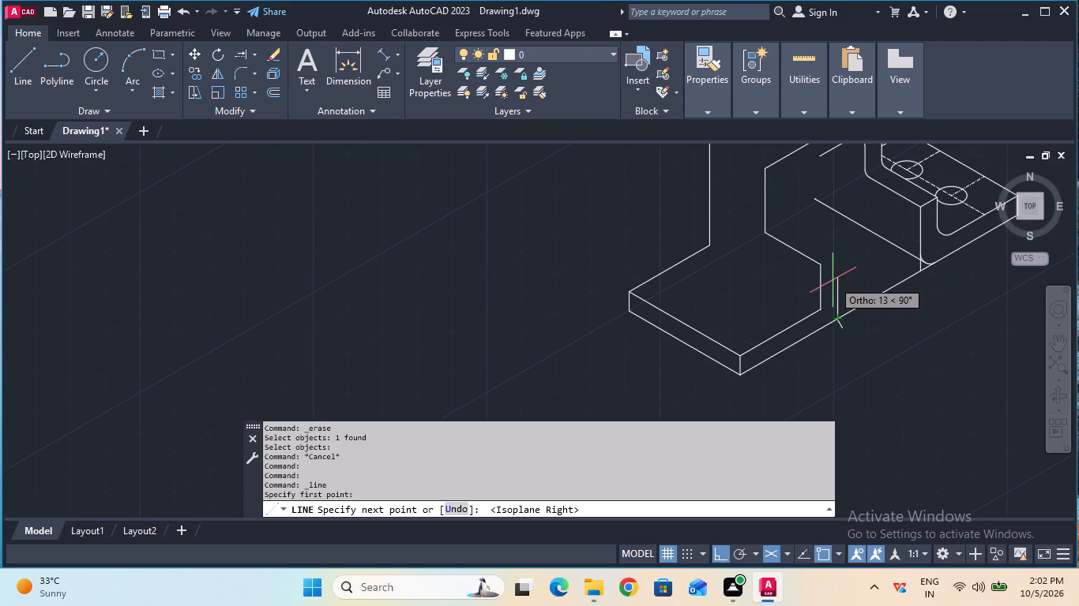
text(20)
key(Return)
key(Escape)
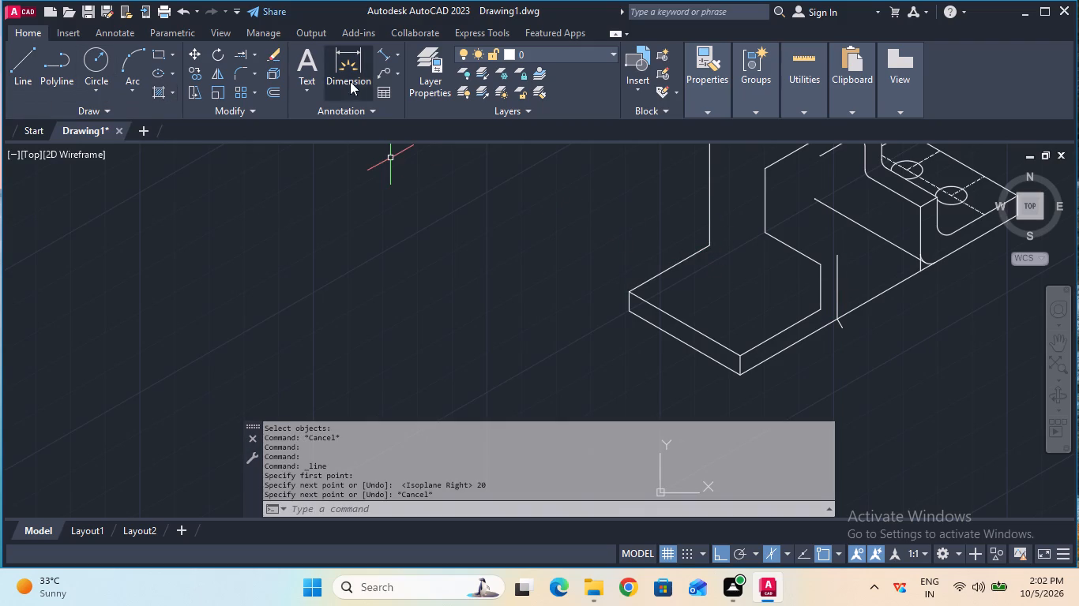
Measure the gap between the flange's upper inner corner and the top of the 20 mm vertical line.
click(385, 60)
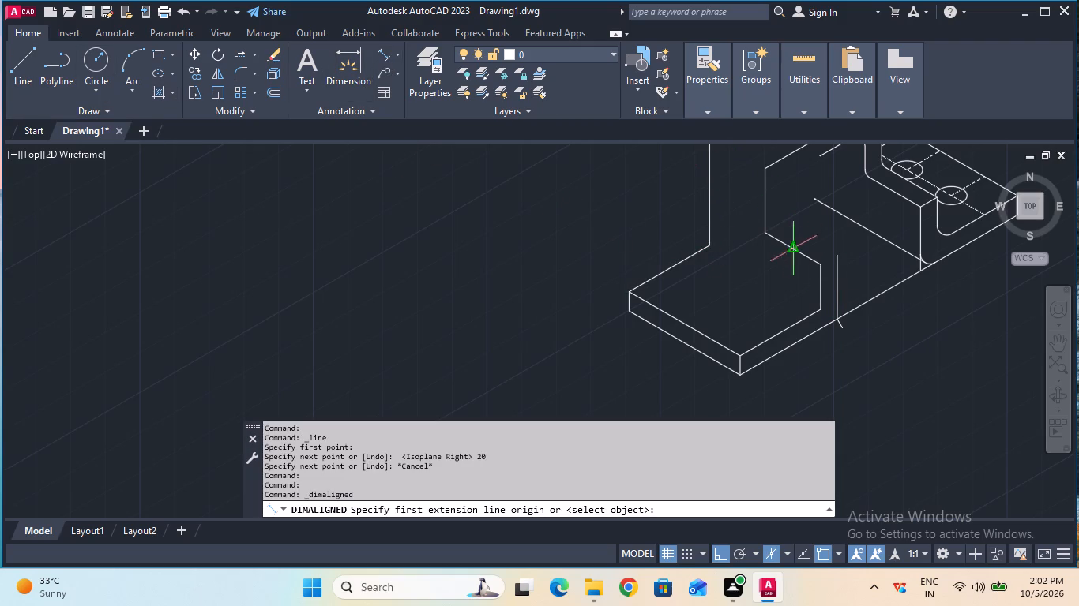
click(818, 264)
click(836, 254)
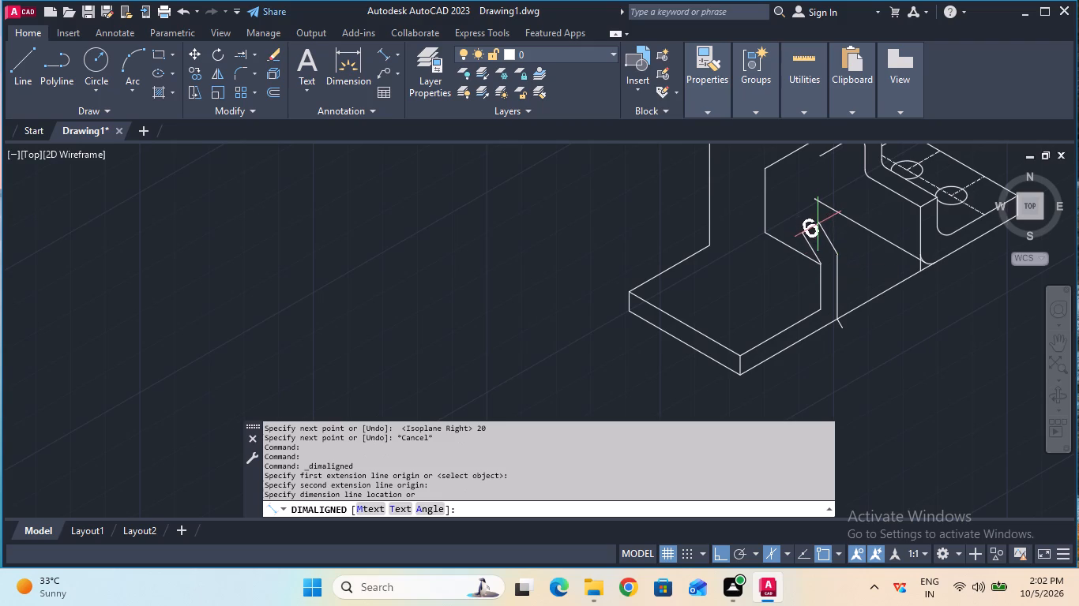
key(Escape)
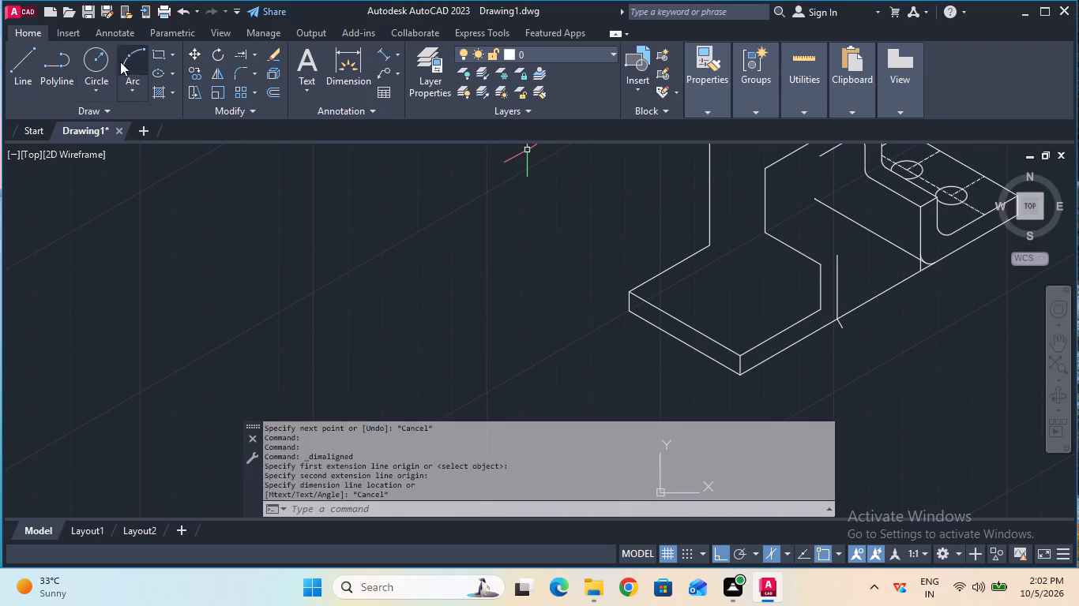
Draw a line joining the top of the 20 mm vertical line to the flange's adjacent upper inner corner.
click(25, 73)
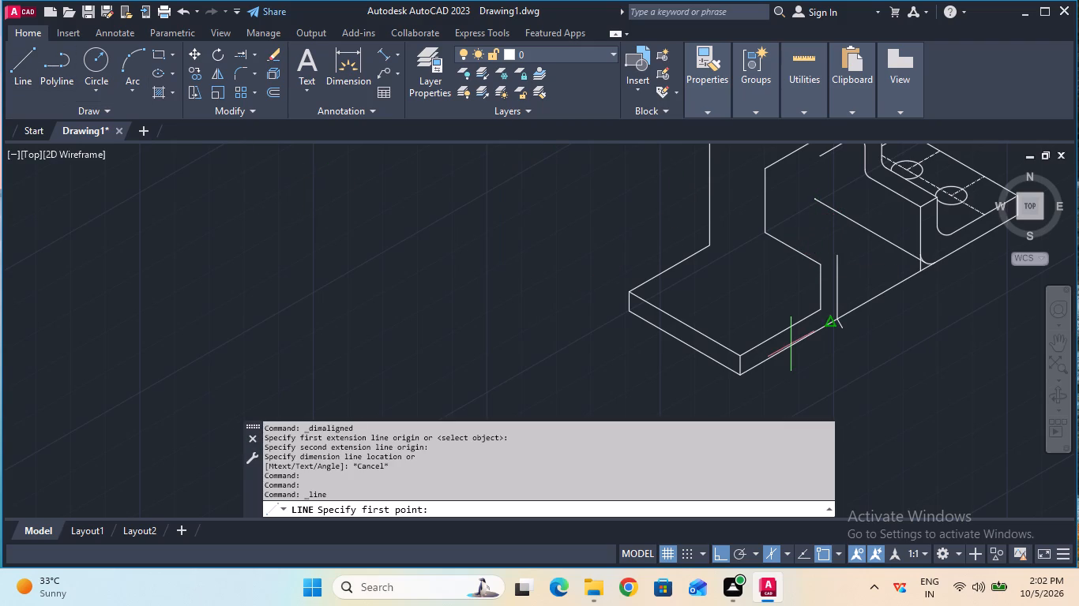
click(835, 256)
click(822, 260)
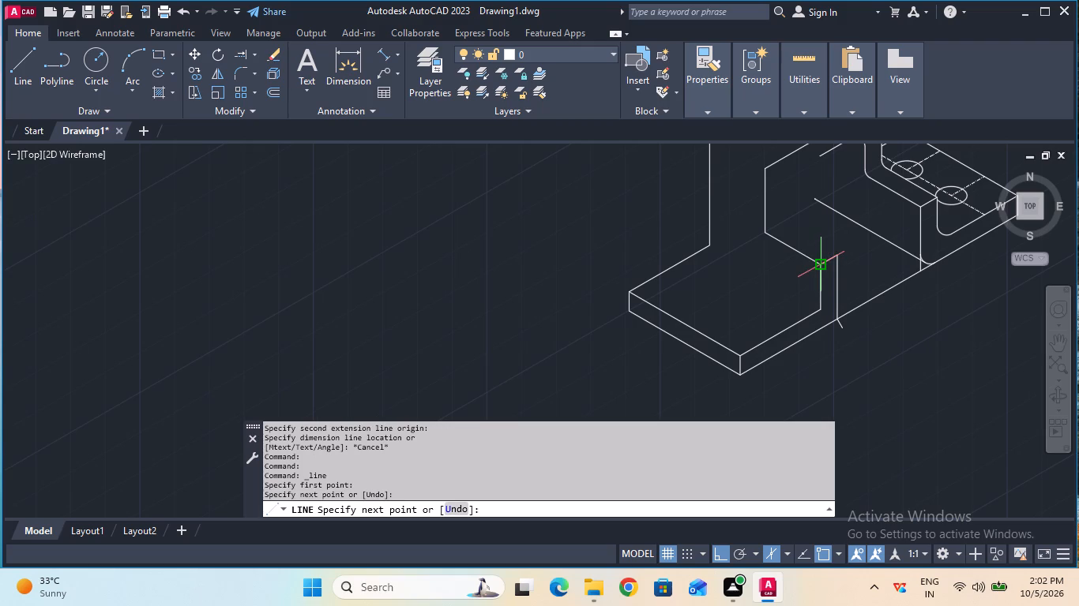
key(Escape)
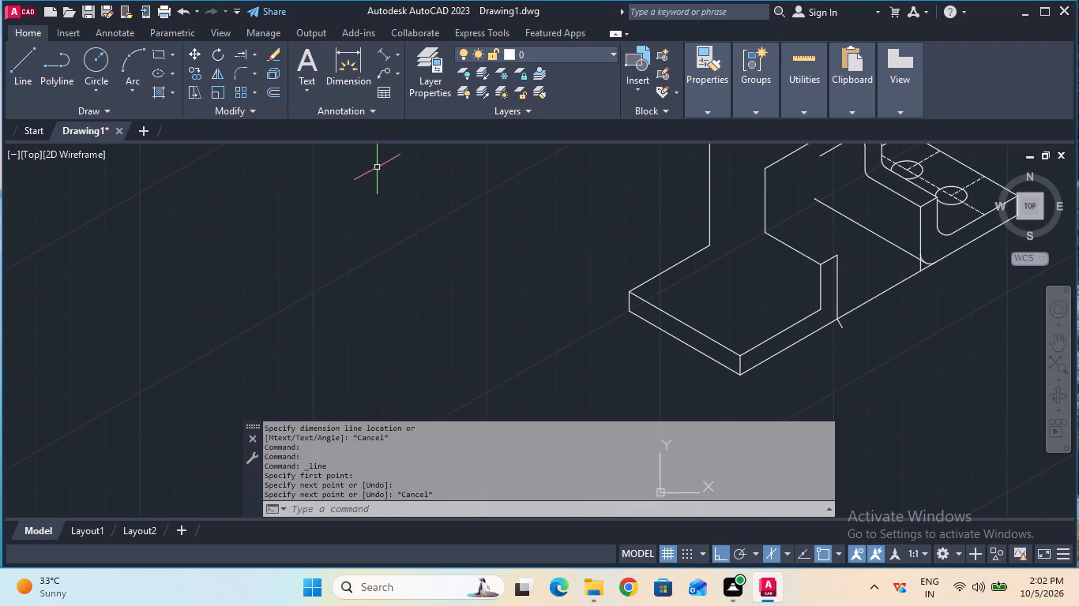
Trim away the short tick mark below the flange's lower edge.
click(254, 53)
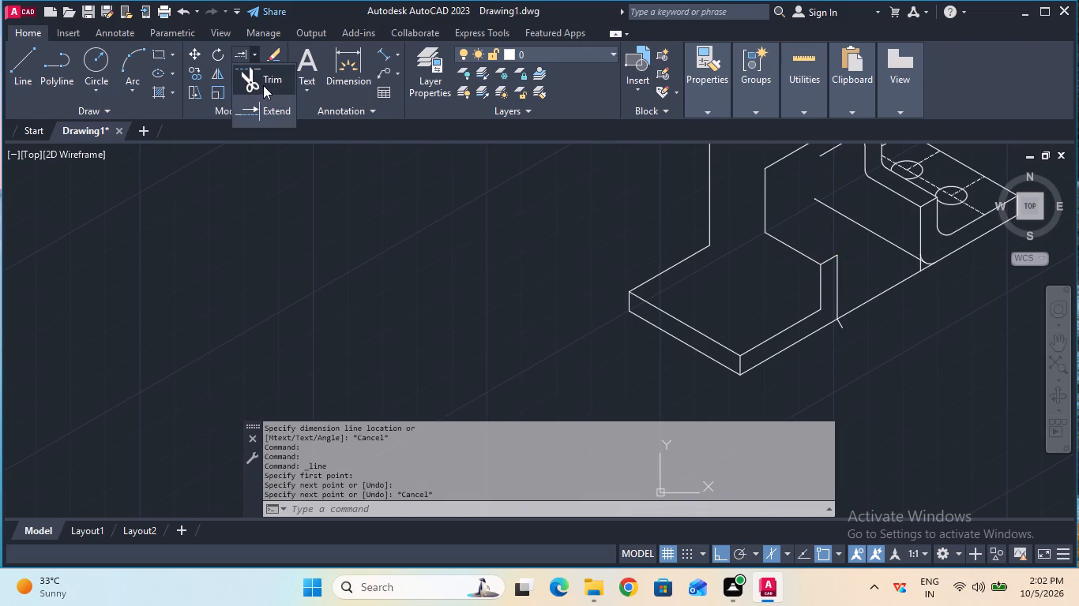
click(263, 85)
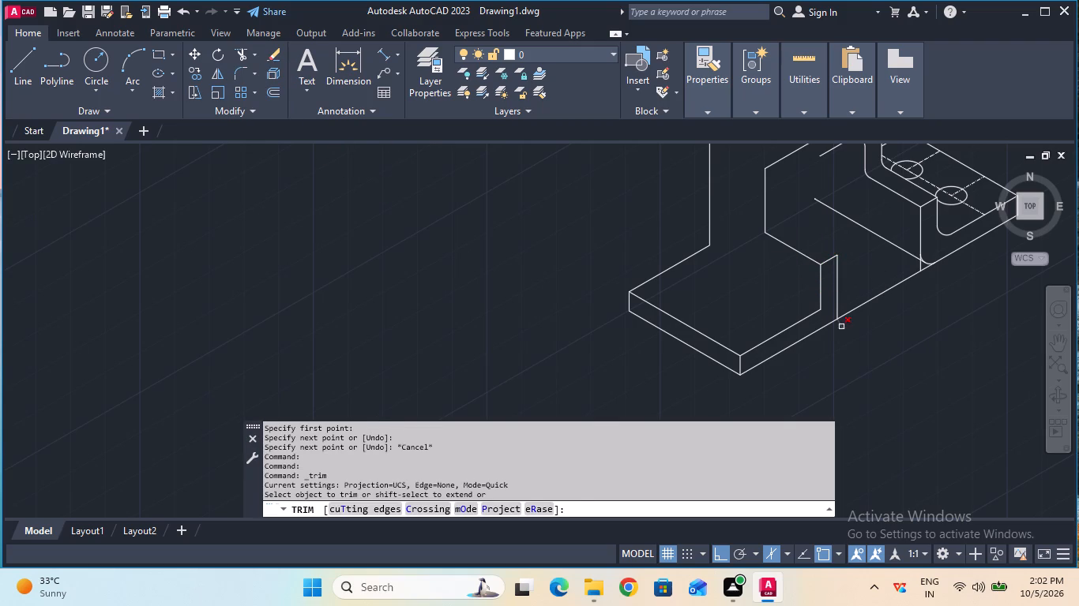
click(841, 327)
key(Escape)
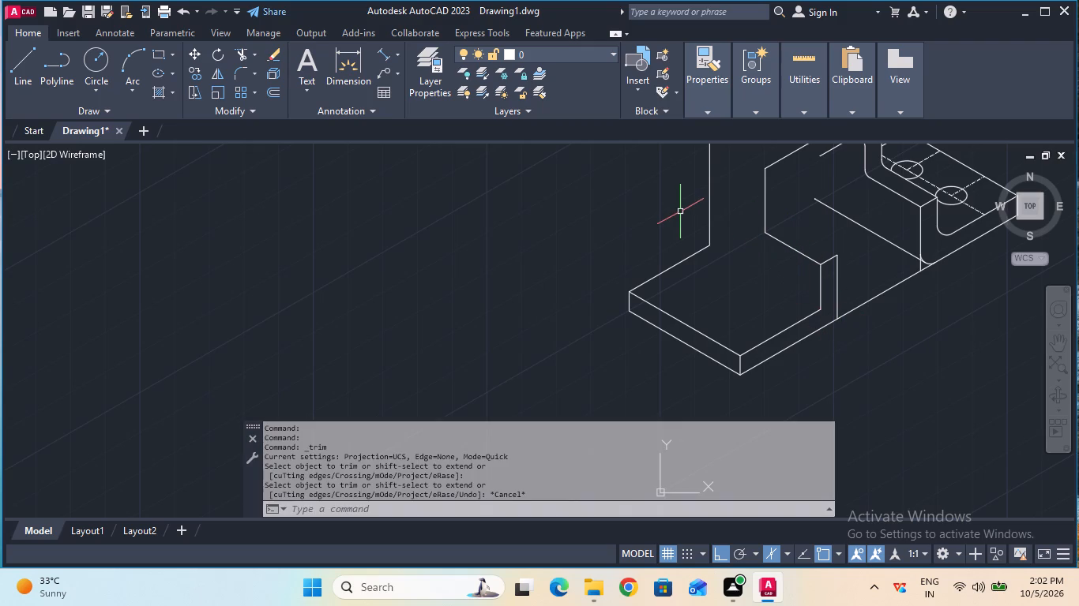
Erase the loose sloping line between the riser and the rear block, along with the small corner arc at its lower end.
click(1054, 348)
drag(988, 289, 973, 411)
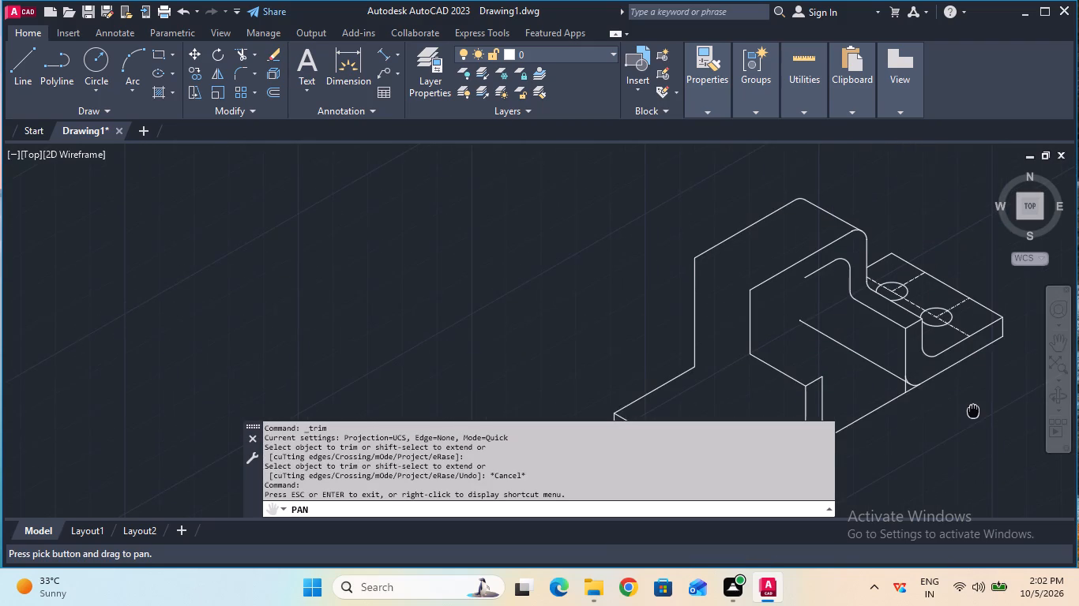
drag(973, 411, 973, 412)
key(Escape)
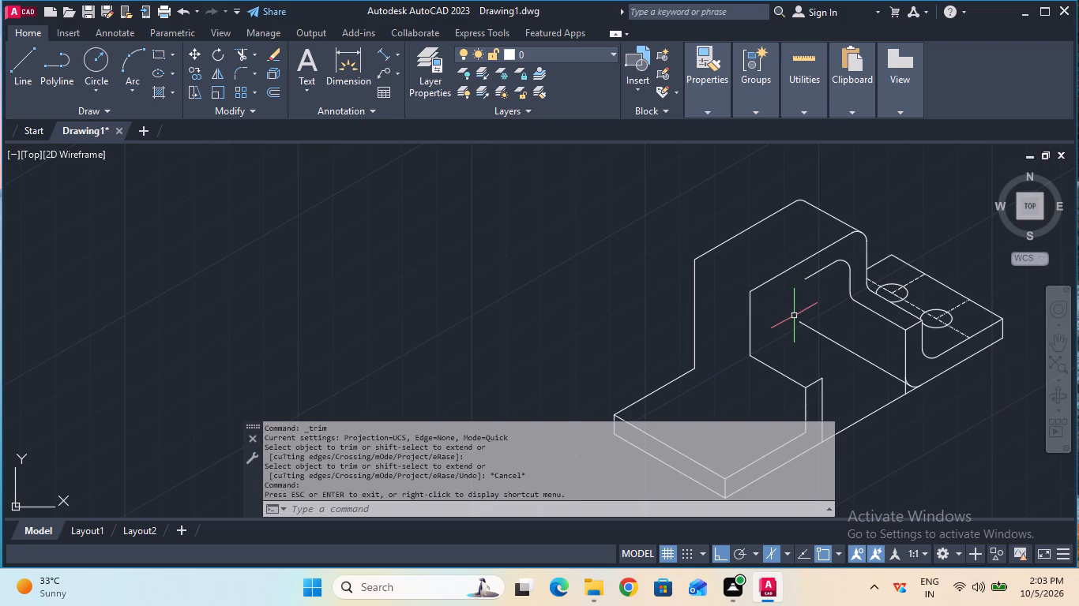
key(Escape)
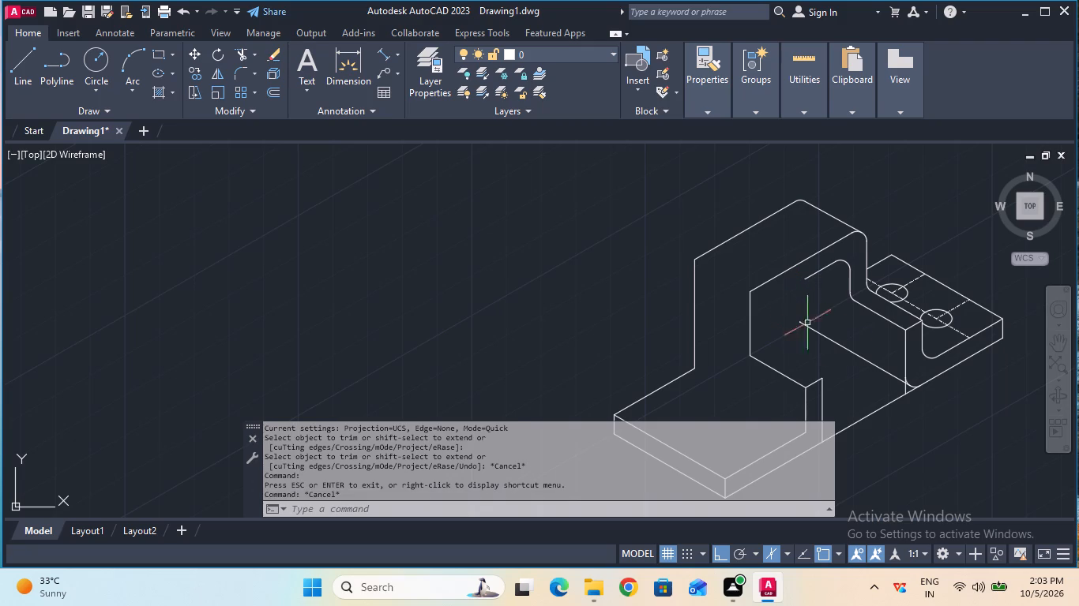
click(887, 372)
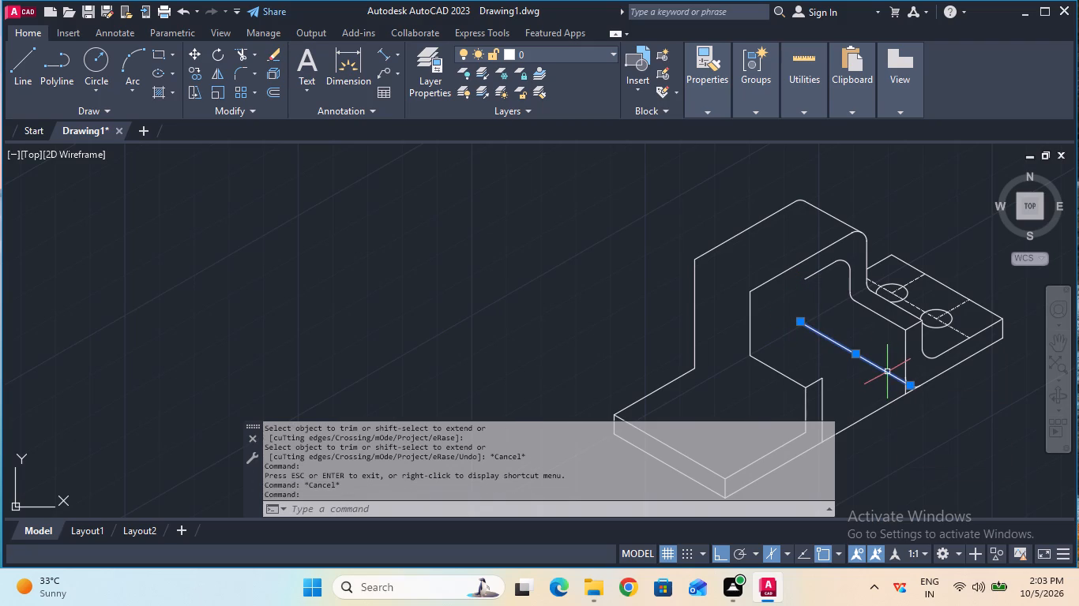
key(Delete)
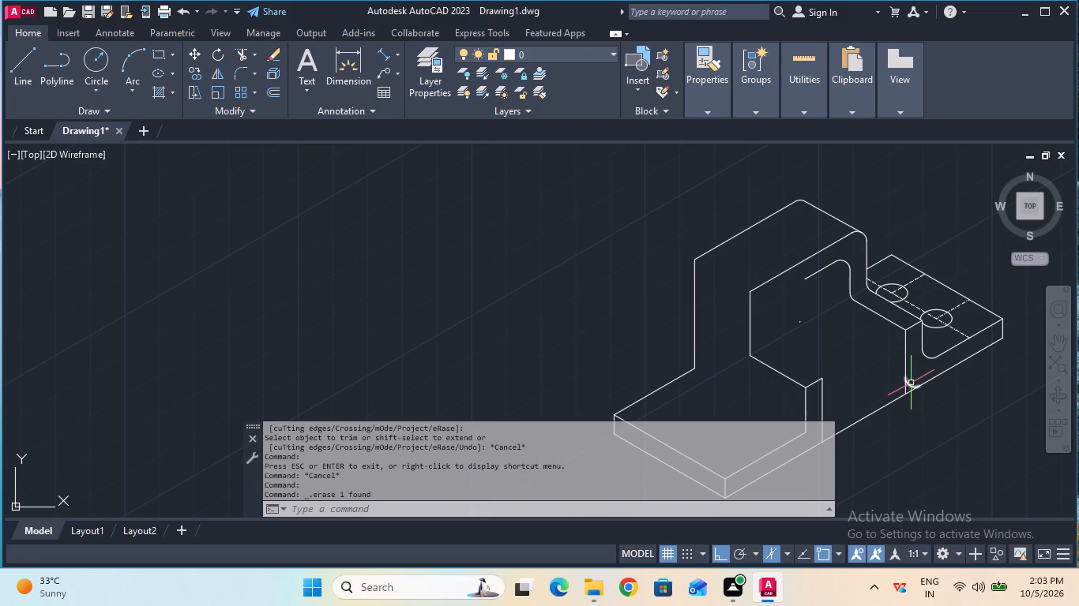
click(911, 383)
key(Delete)
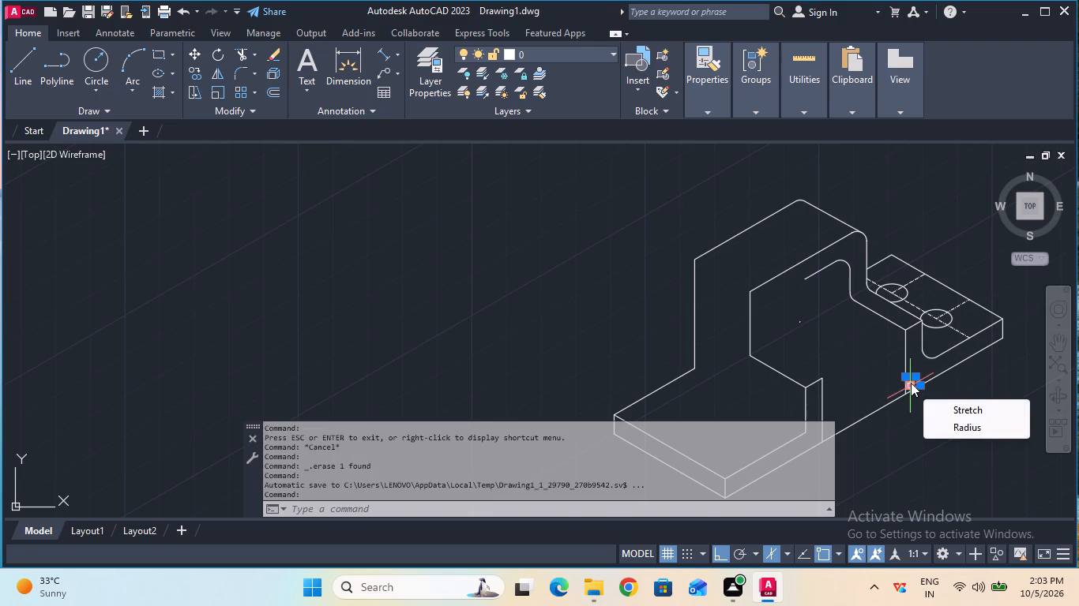
key(Delete)
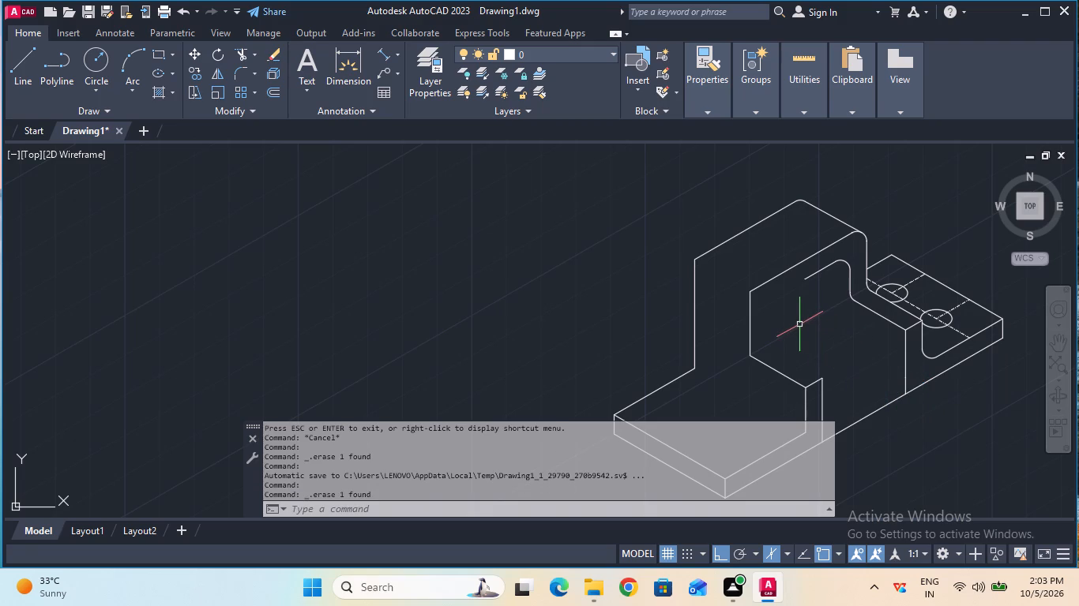
Draw a 20 mm line on the left isoplane from the short vertical edge's top corner, running back parallel to the adjacent sloping edge.
click(17, 69)
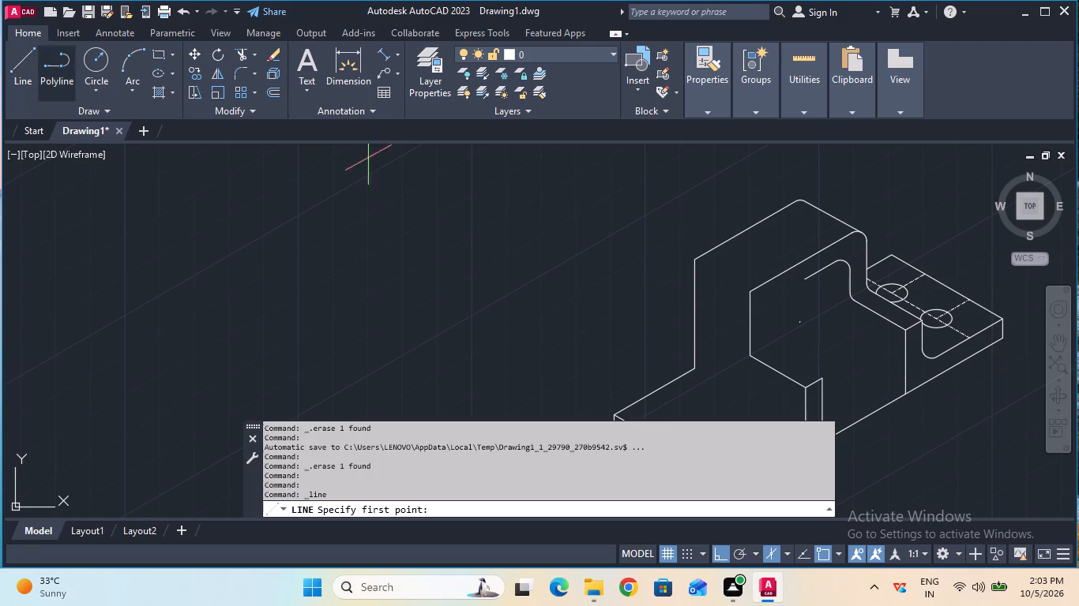
click(819, 376)
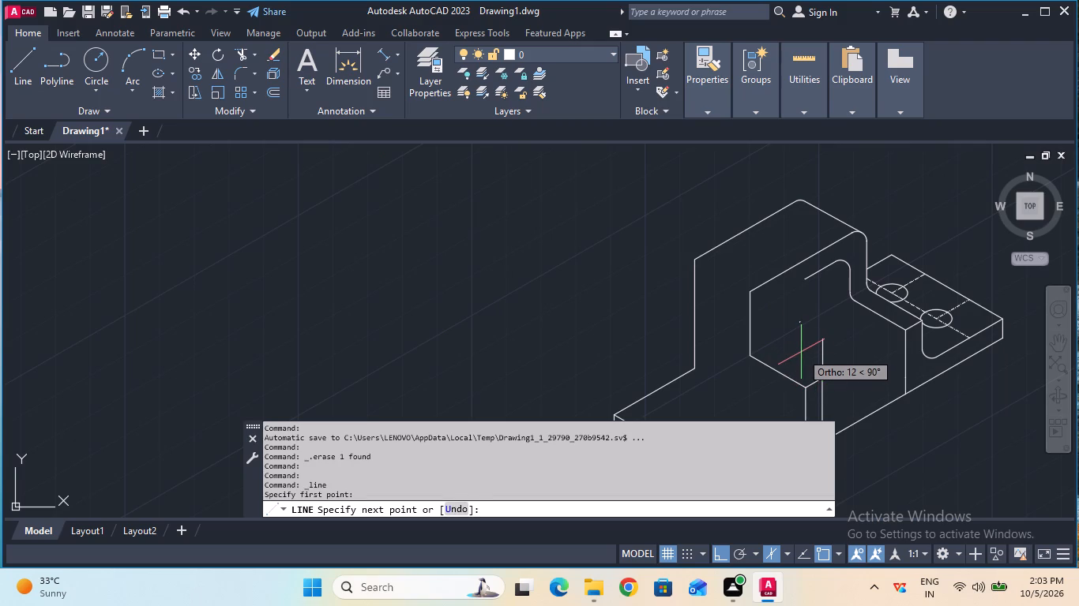
key(F5)
text(20)
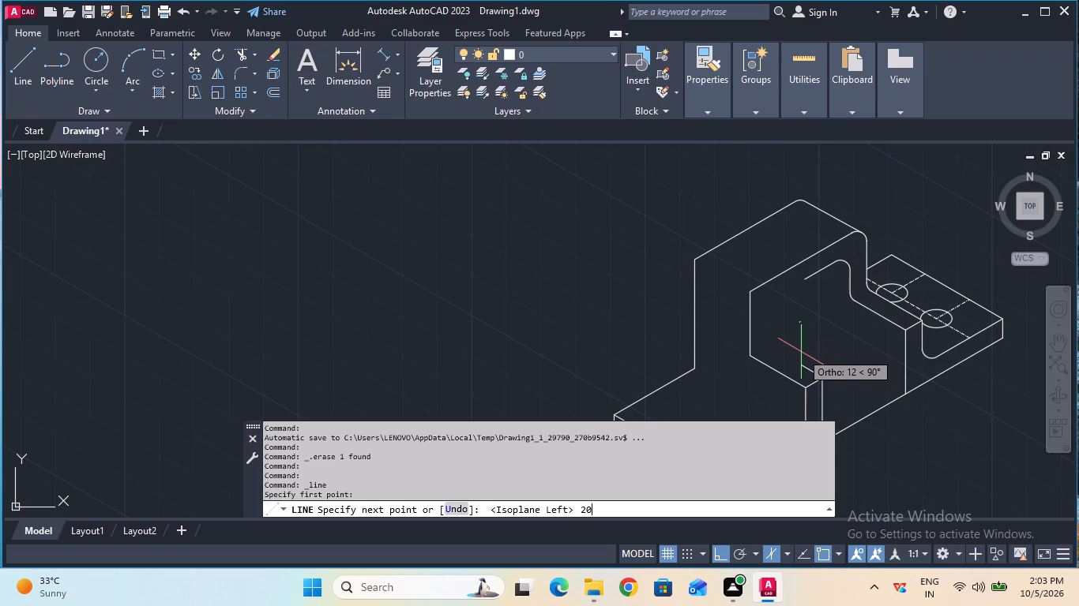
key(Return)
key(Escape)
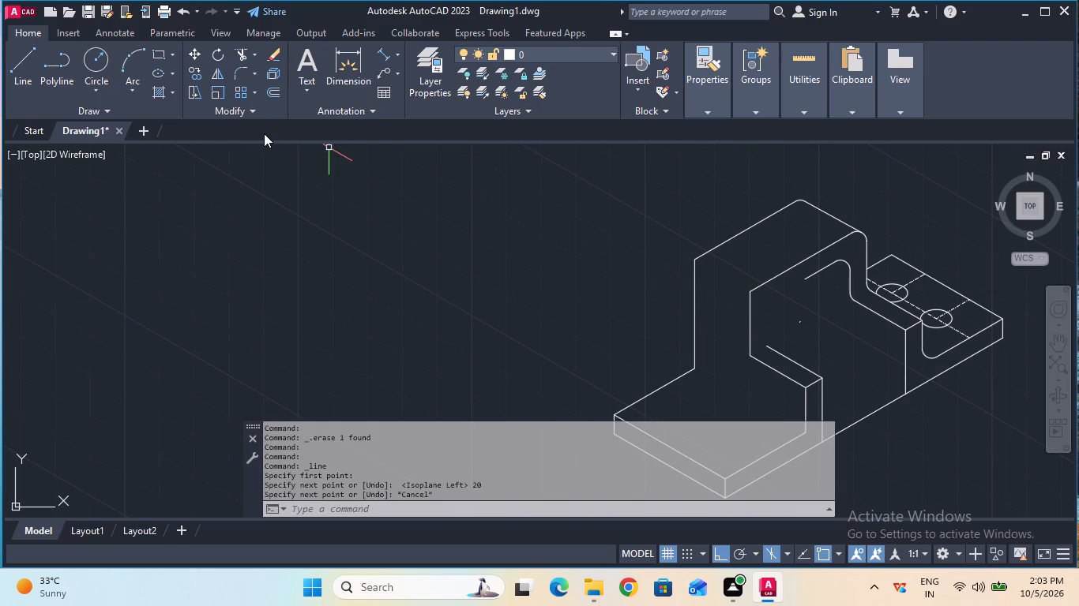
Draw a 14 mm vertical line up from the 20 mm line's free end, and join it to the loose end of the inner sloping edge.
click(32, 74)
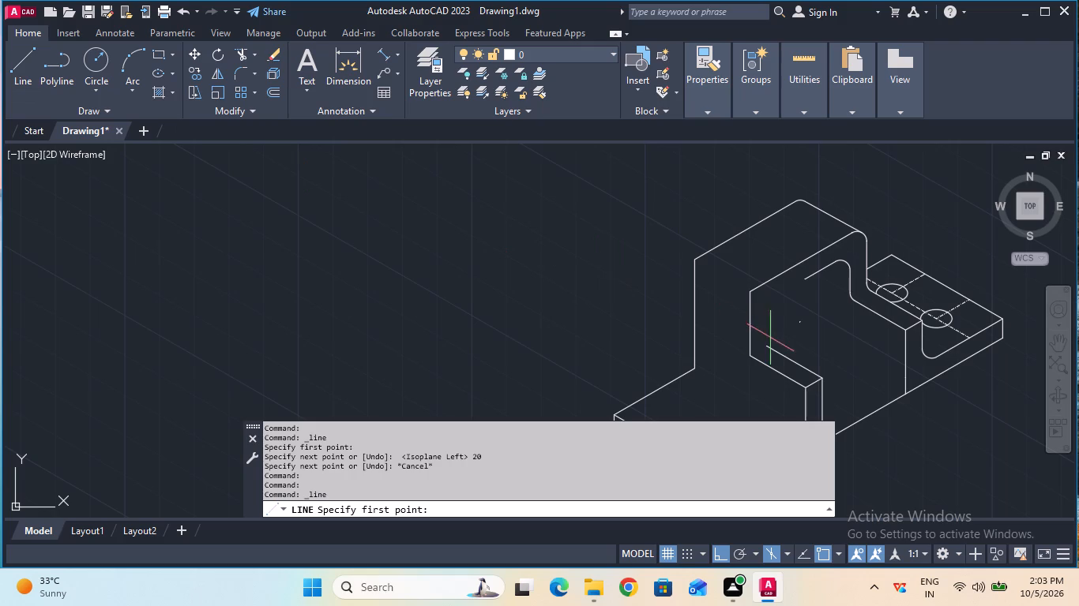
click(769, 349)
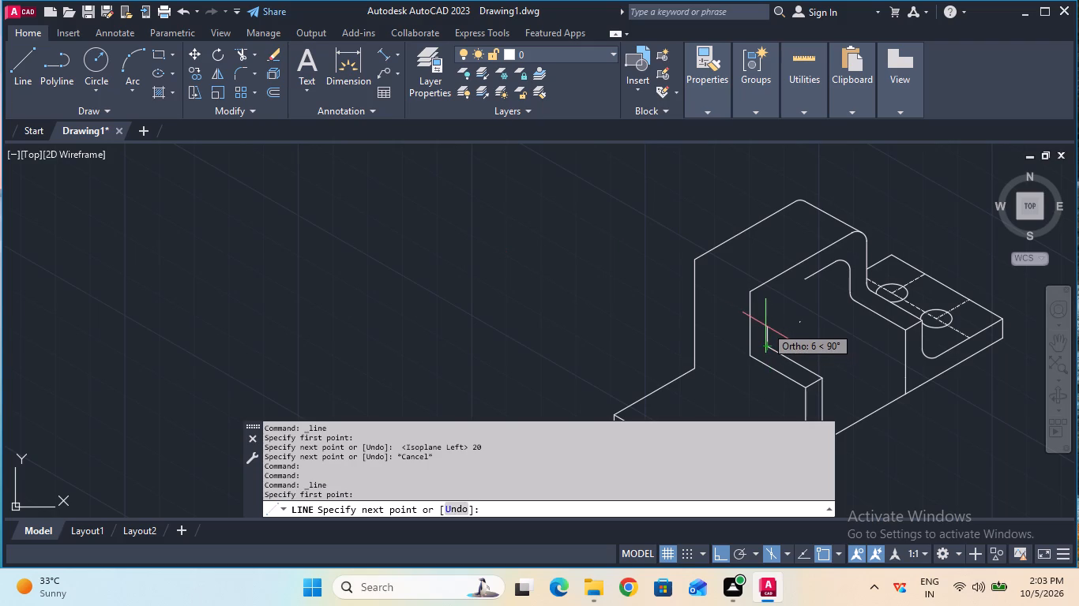
text(14)
key(Return)
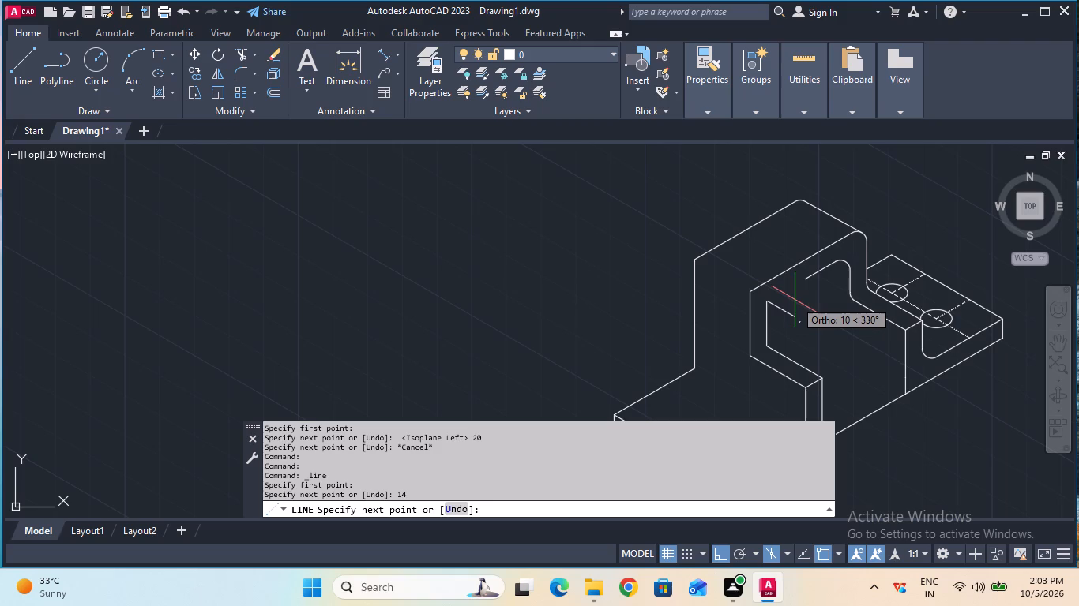
key(F5)
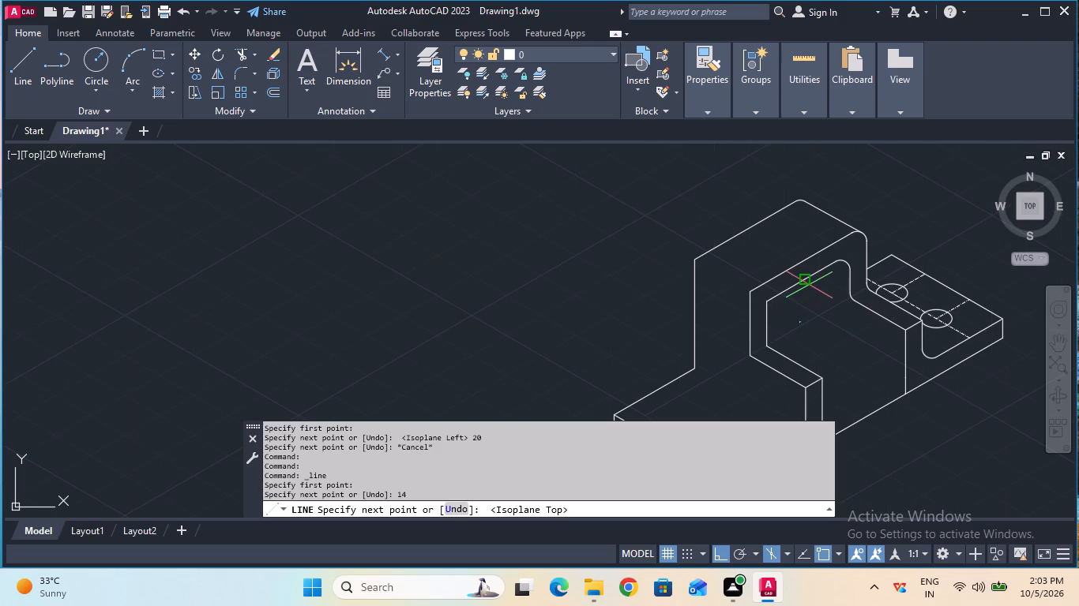
click(810, 285)
key(Escape)
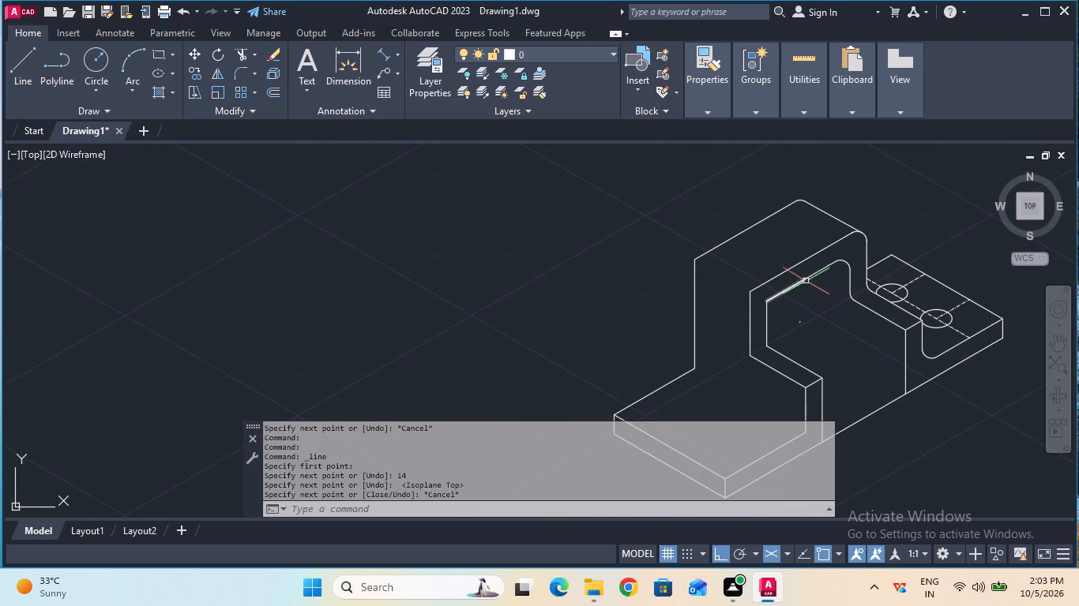
Fillet the riser's two front upper corners, on the outer outline and on the near side profile, with a 3 mm radius.
ctrl+scroll(810, 294, up, 3)
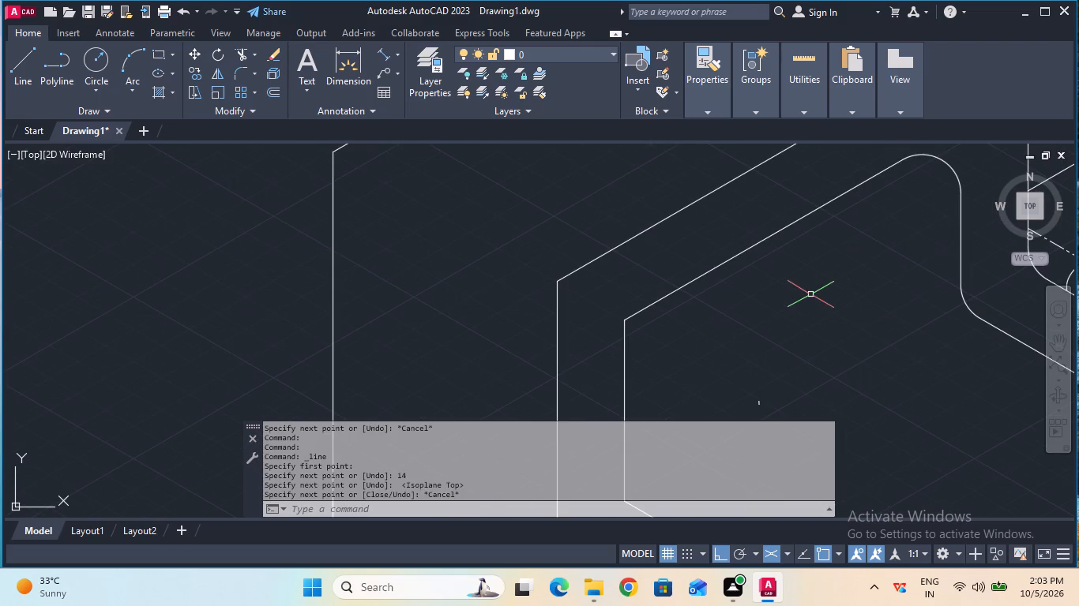
ctrl+scroll(810, 294, down, 2)
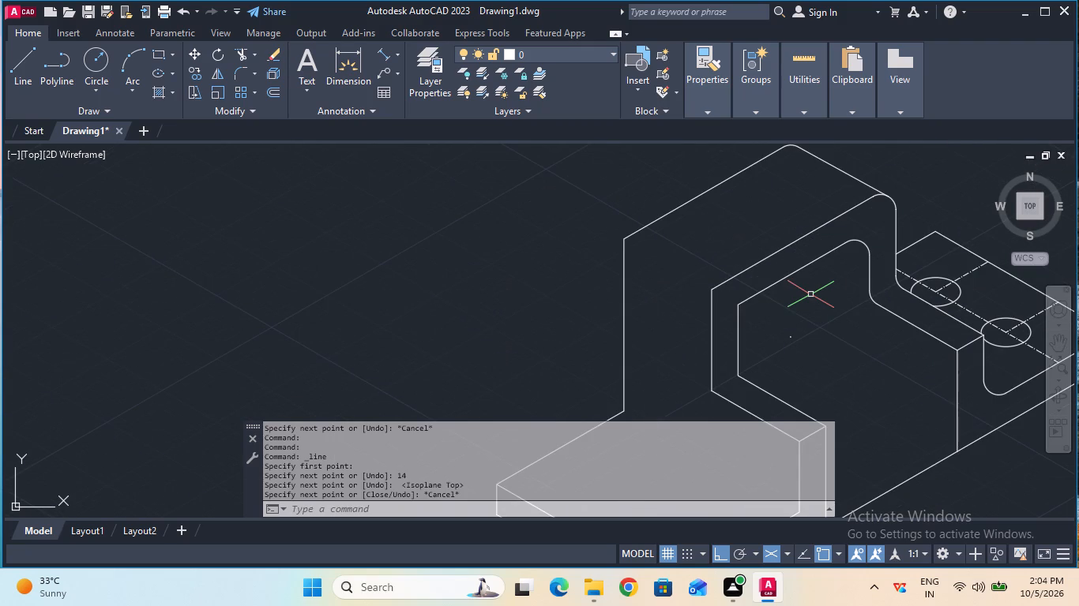
key(Escape)
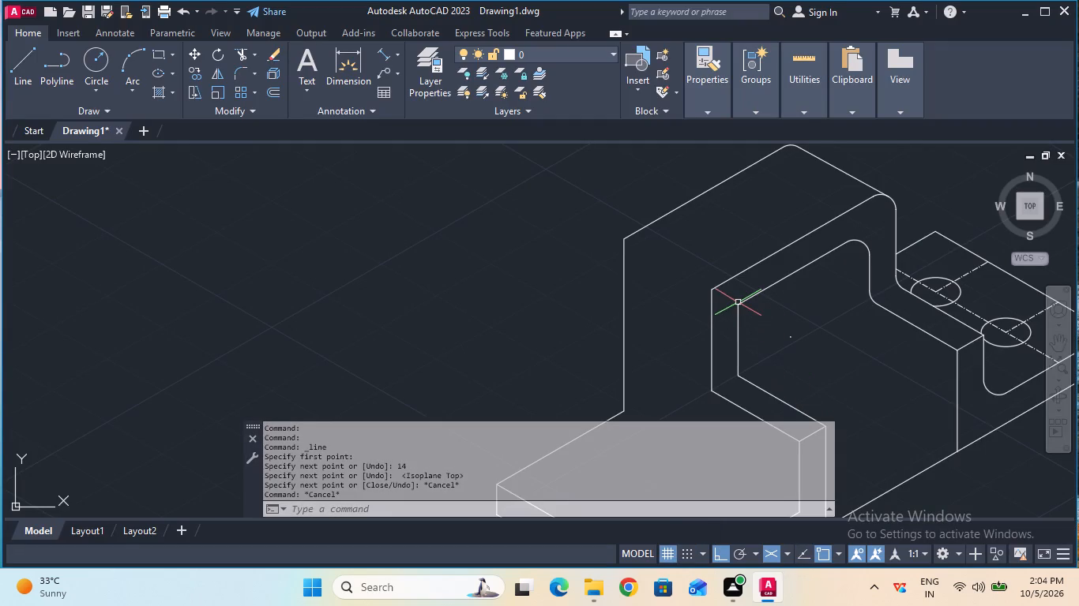
click(235, 80)
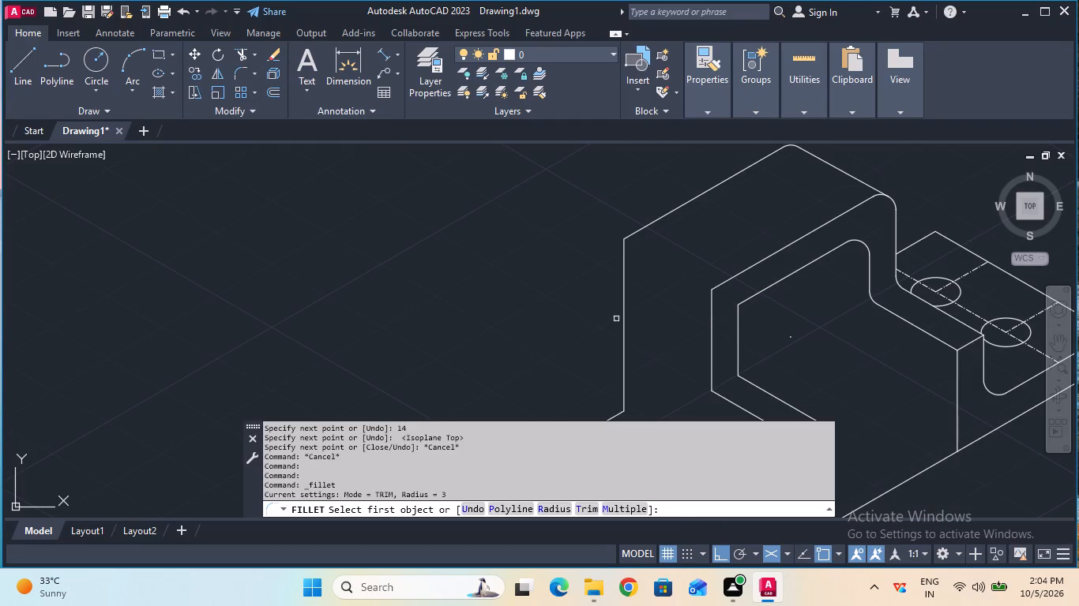
click(623, 312)
click(637, 234)
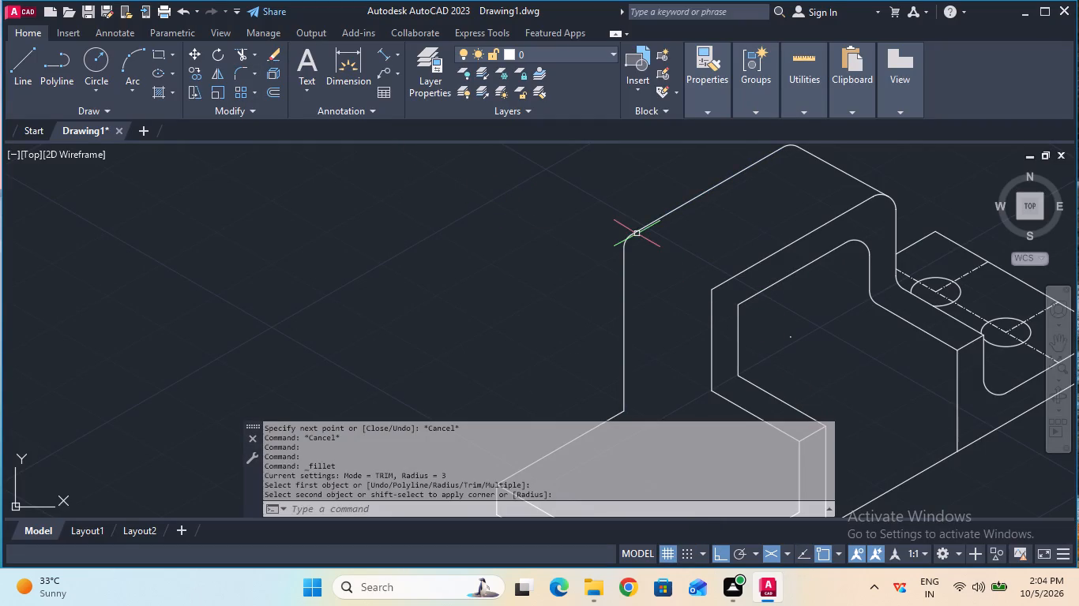
click(242, 72)
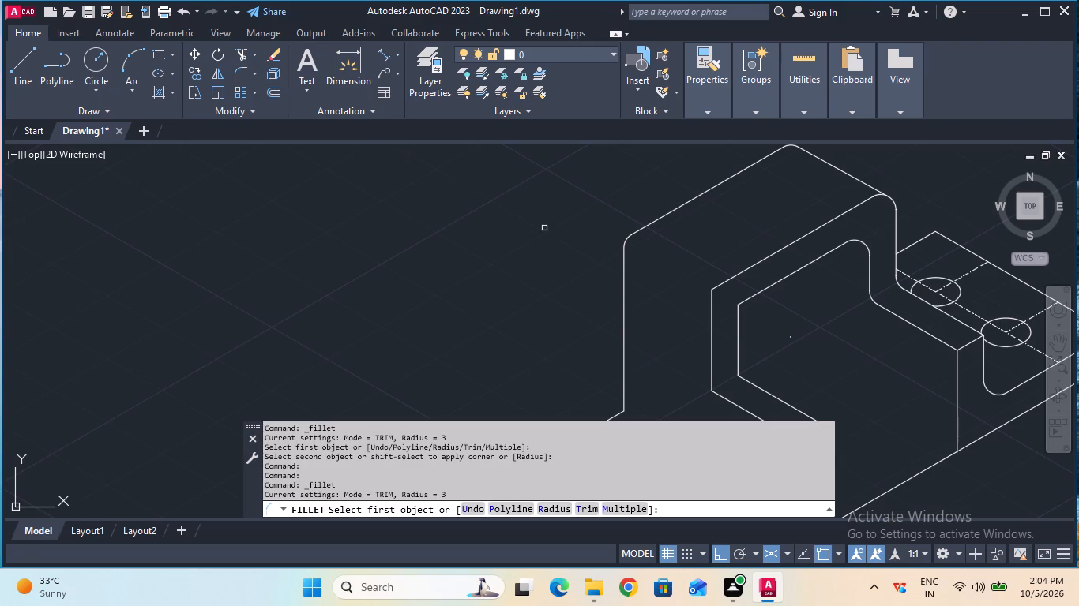
click(712, 331)
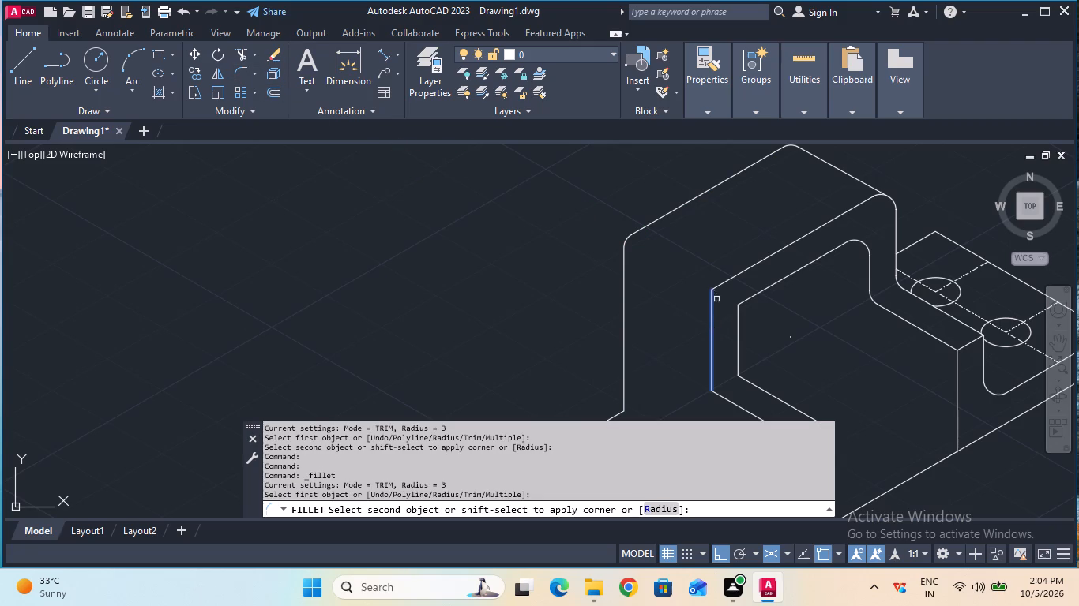
click(720, 286)
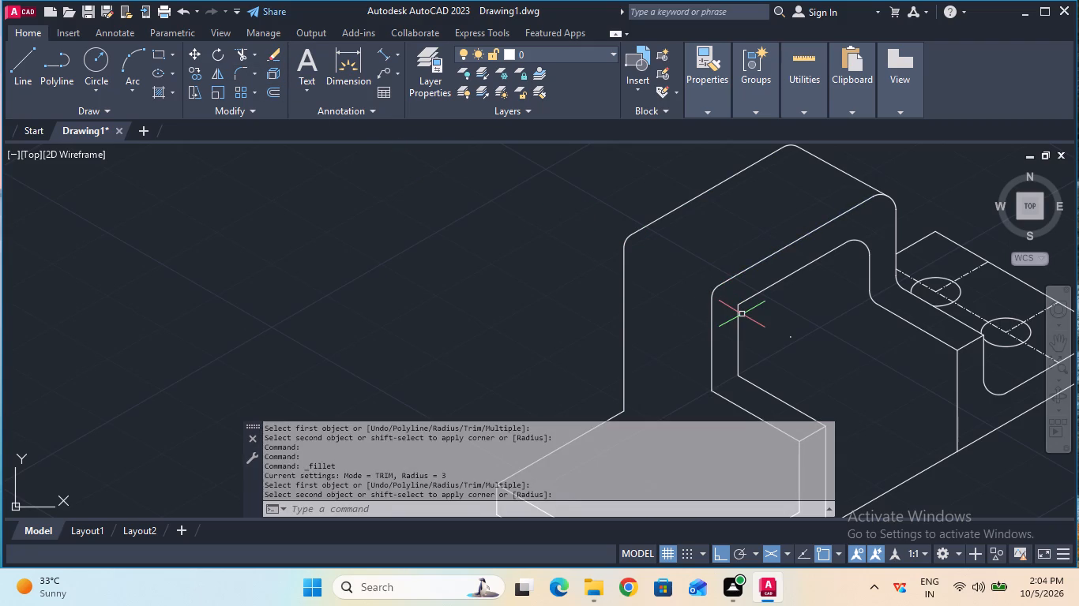
key(Escape)
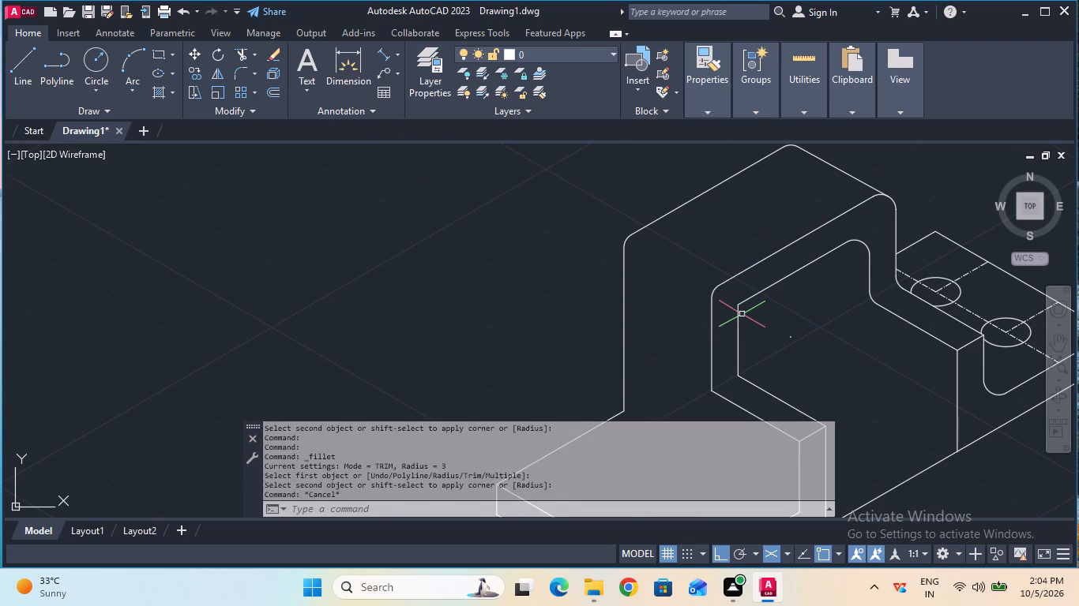
Draw a 40 mm line at 150° from the foot of the rear block's vertical edge into the bracket opening.
ctrl+scroll(742, 314, down, 1)
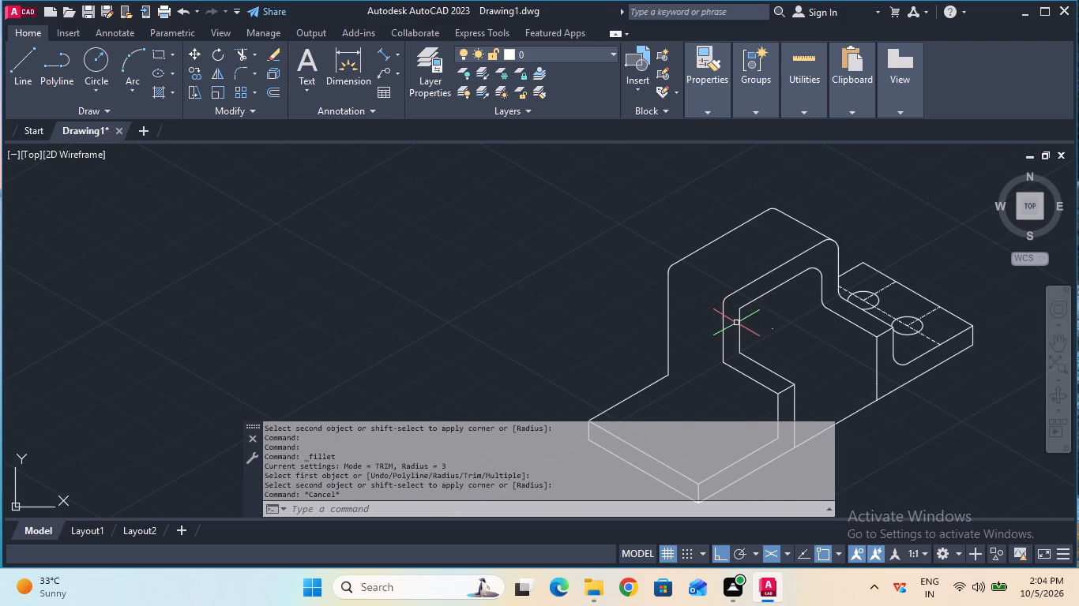
click(30, 65)
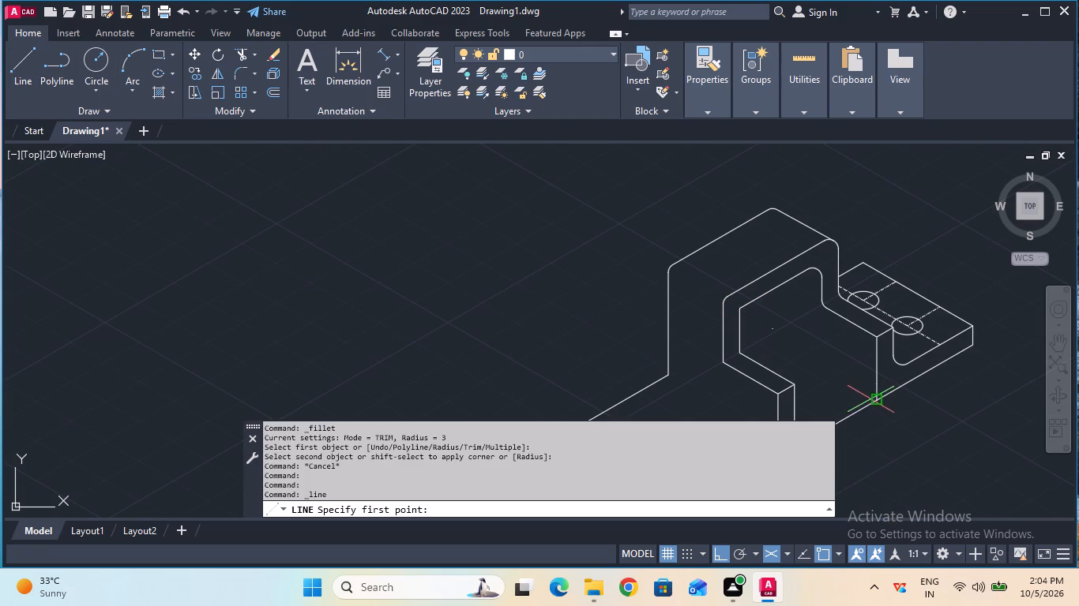
click(875, 398)
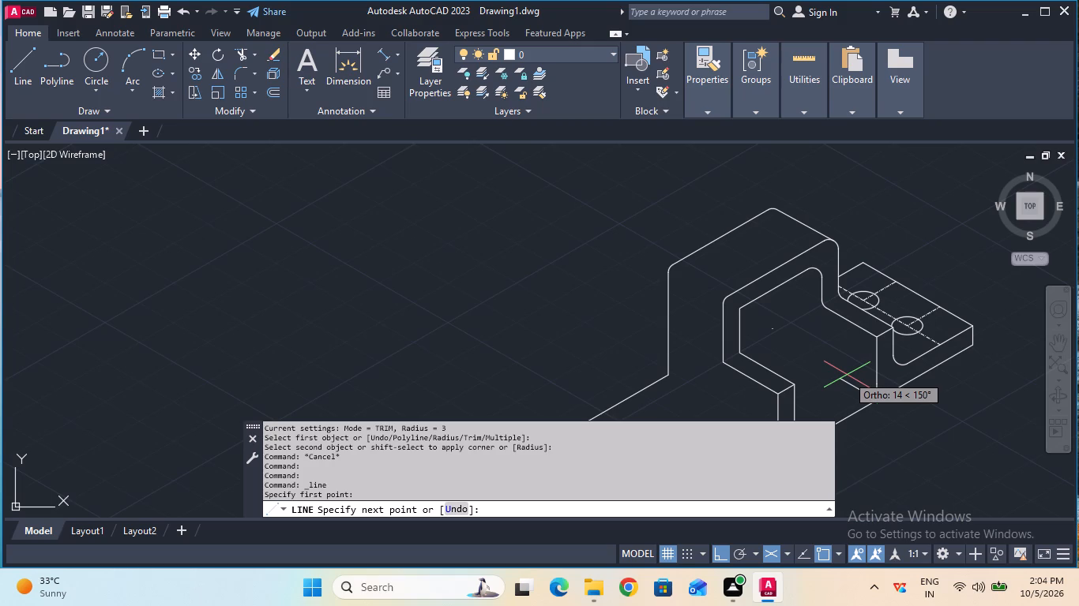
text(40)
key(Return)
key(Escape)
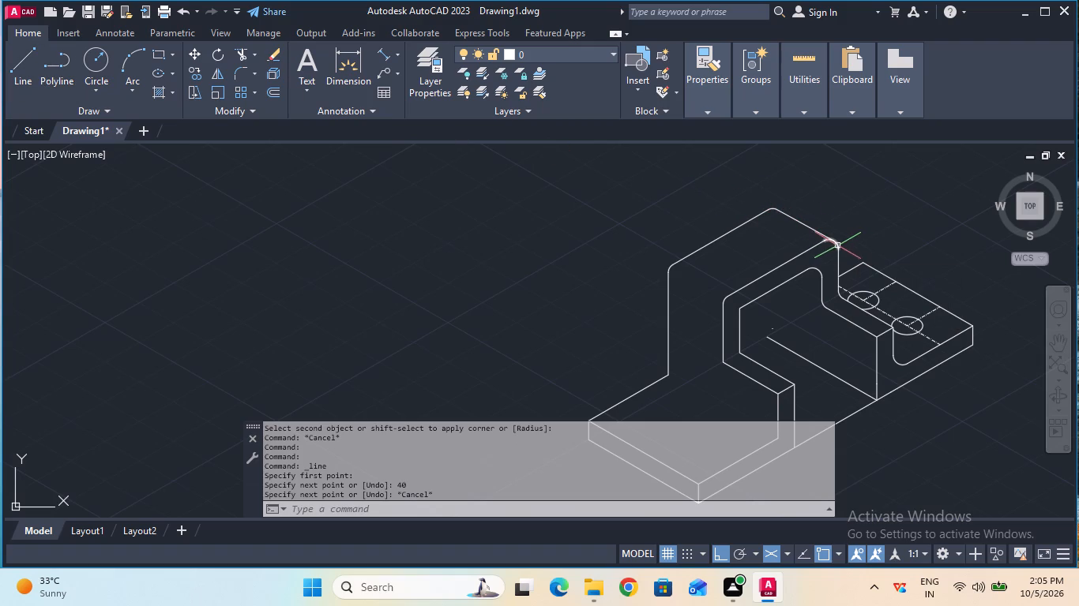
Erase the tiny stray mark inside the opening, near the free end of the 40 mm line.
click(773, 329)
key(Delete)
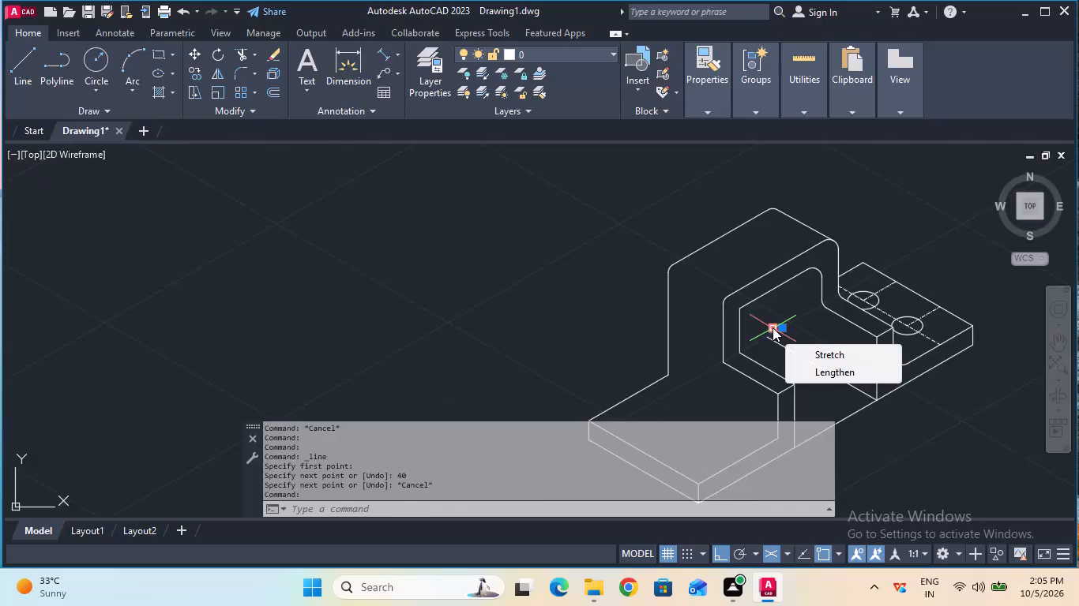
key(Delete)
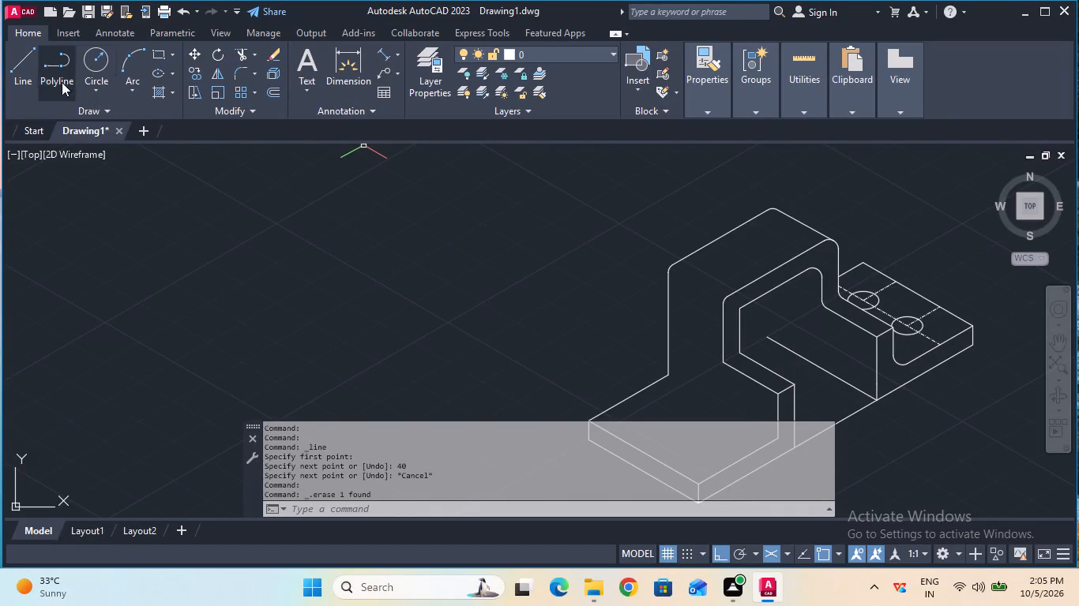
Draw a vertical line from the 40 mm line's free end up to the endpoint of the riser's top outer edge.
click(27, 73)
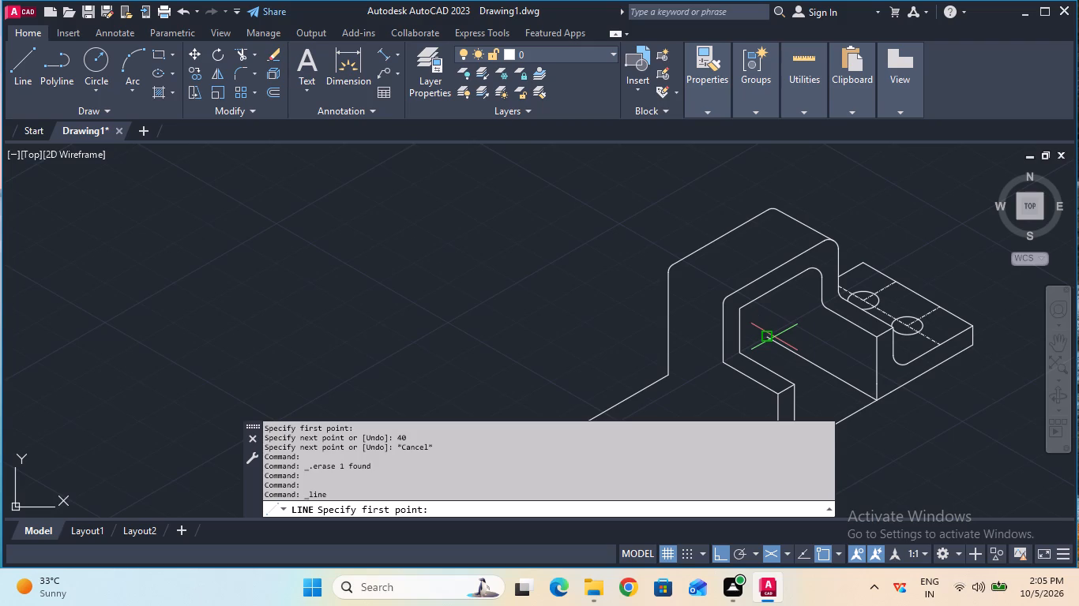
click(771, 339)
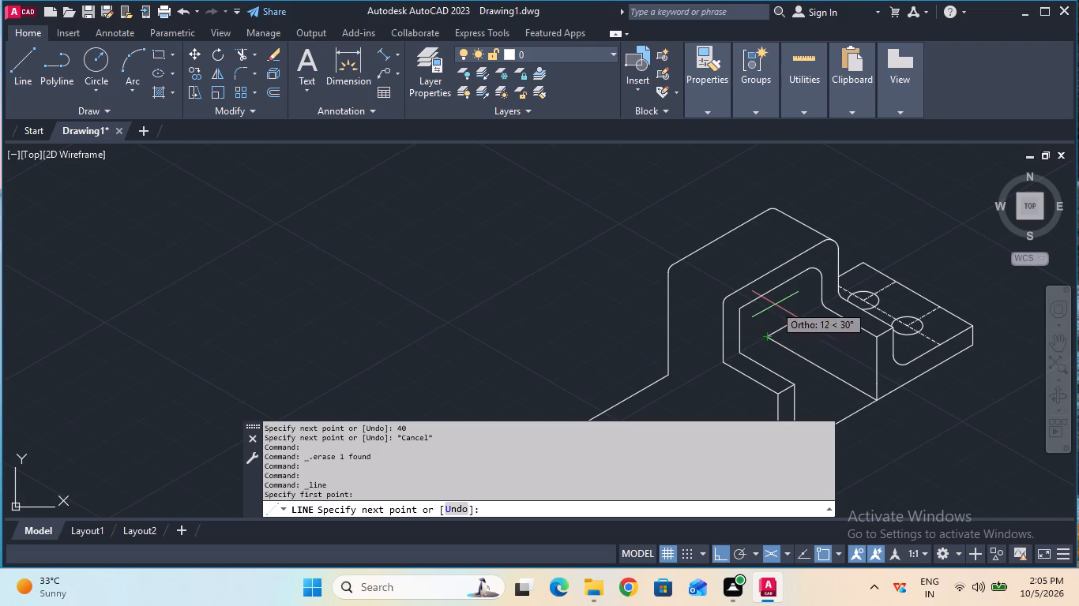
key(F5)
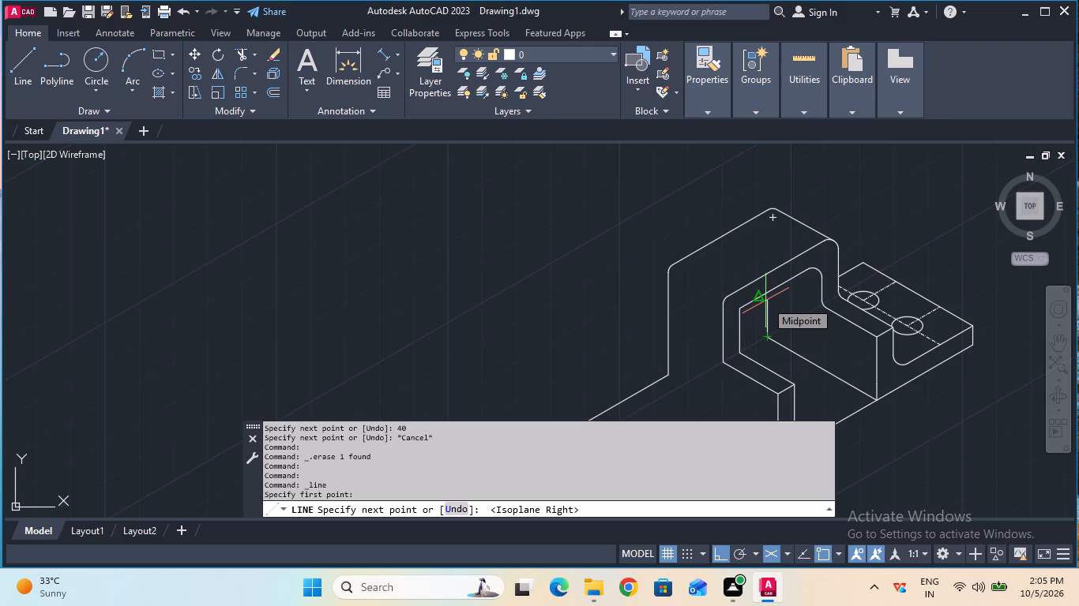
click(761, 214)
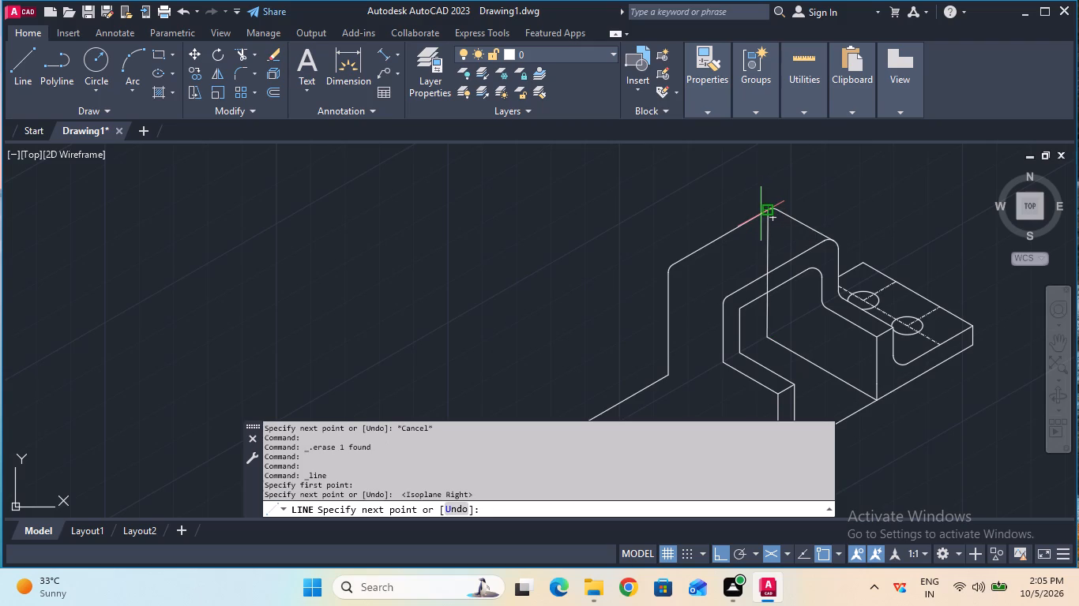
key(Escape)
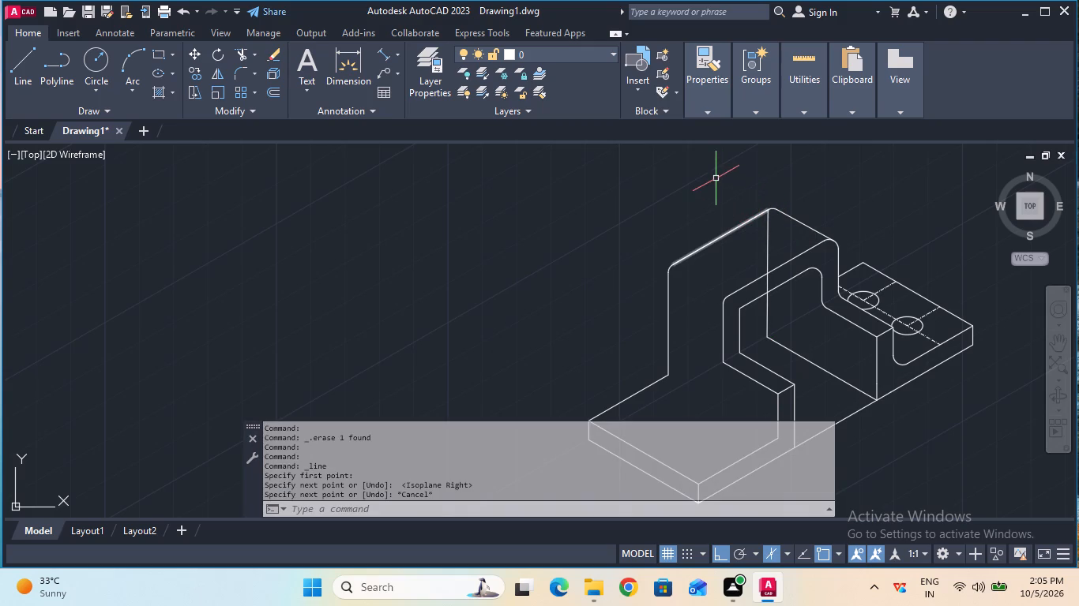
Trim the portions of the vertical line that lie above the opening's inner sloping edge.
click(242, 53)
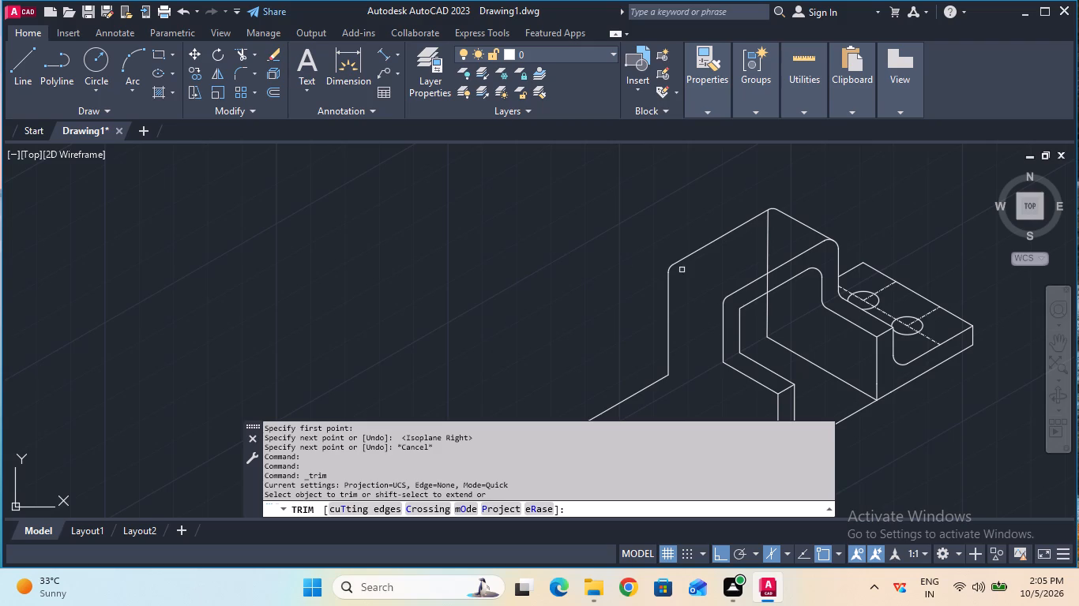
click(769, 257)
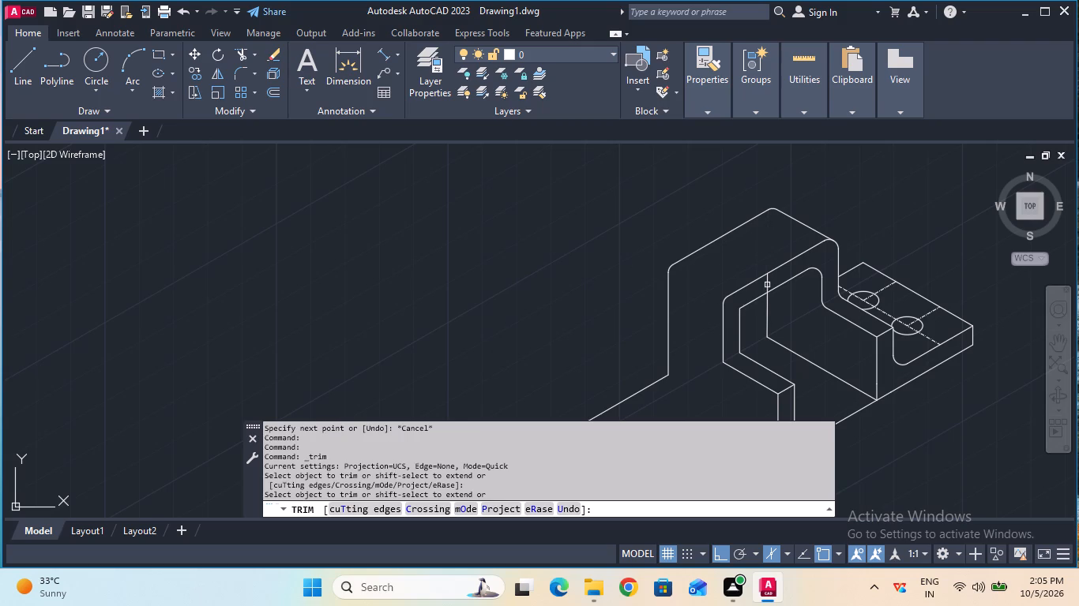
click(767, 290)
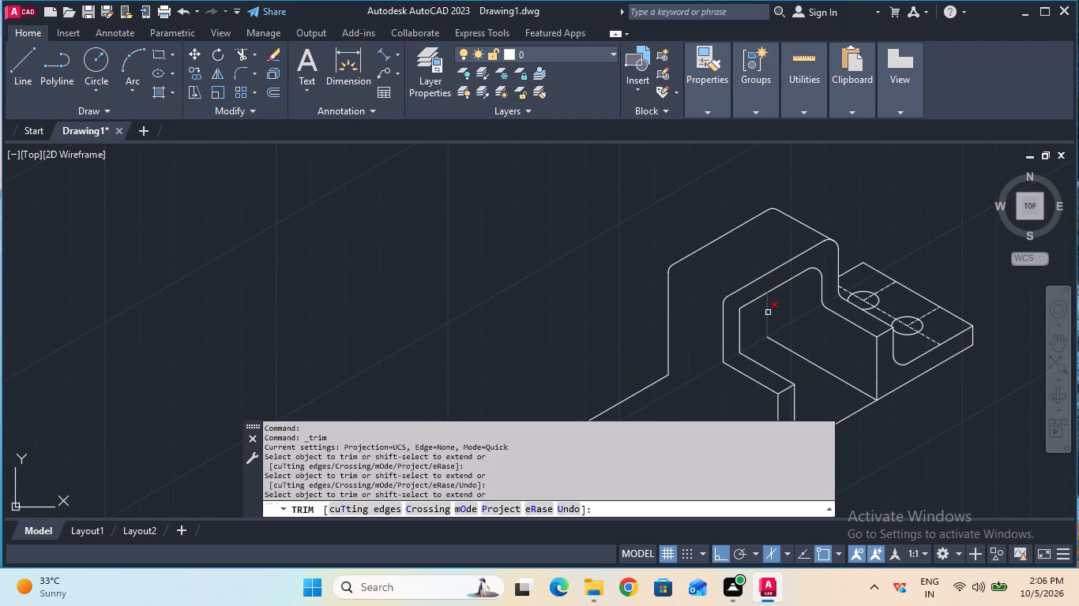
key(Escape)
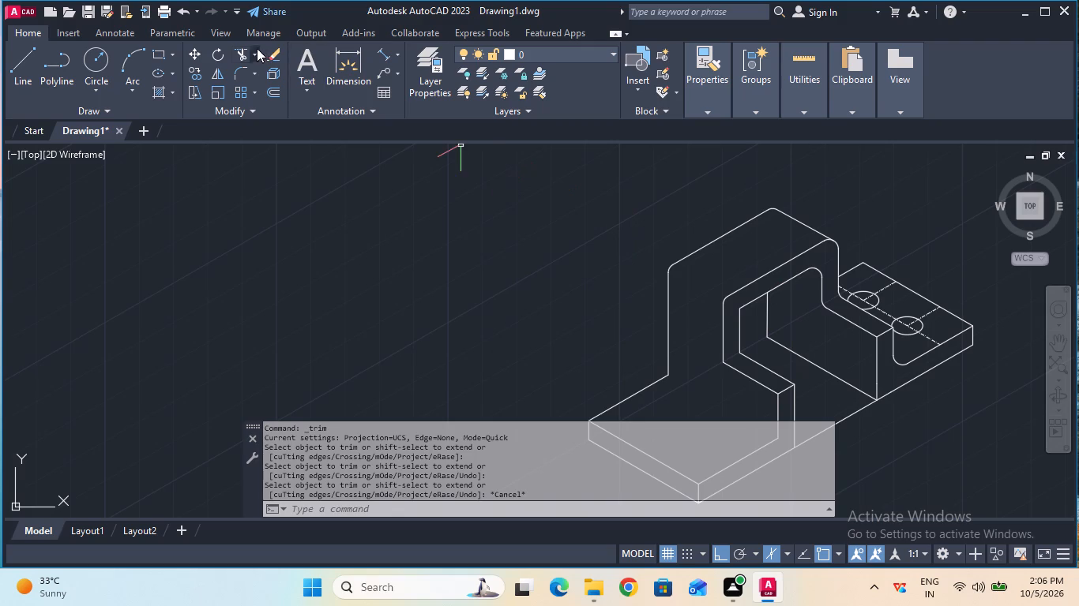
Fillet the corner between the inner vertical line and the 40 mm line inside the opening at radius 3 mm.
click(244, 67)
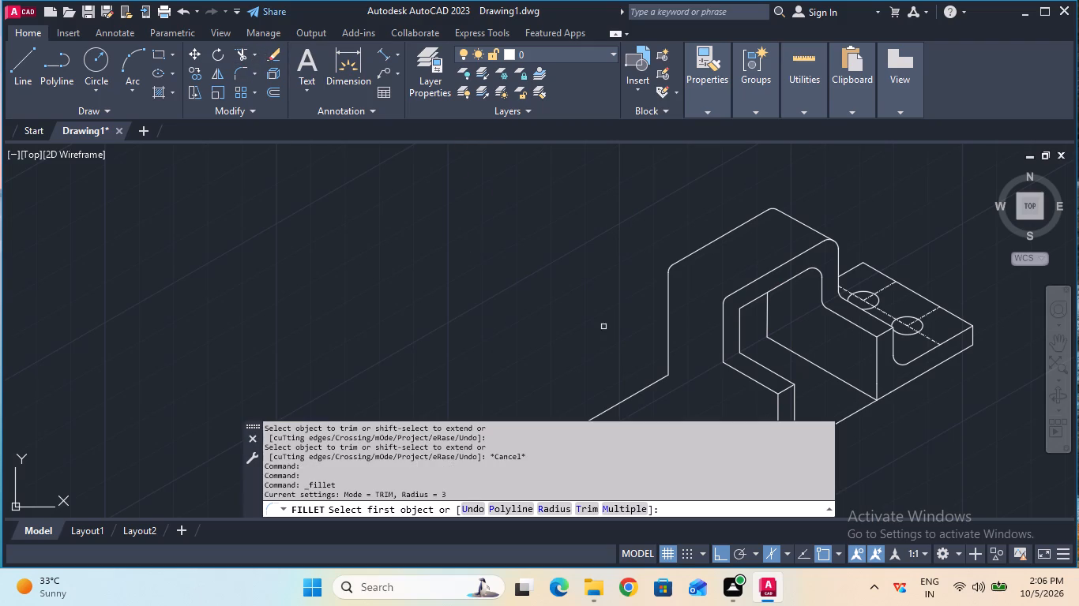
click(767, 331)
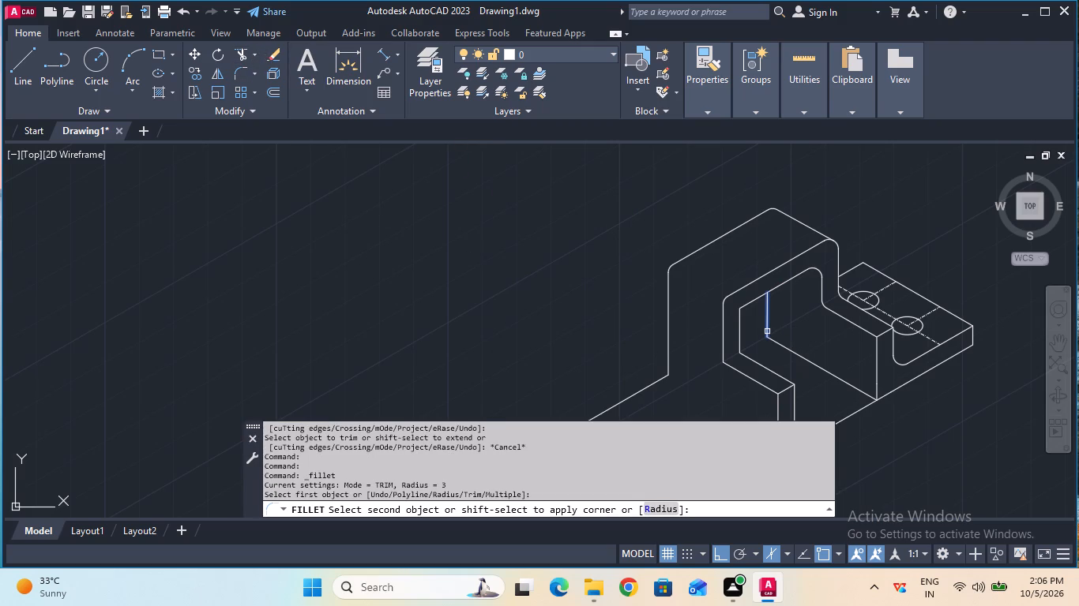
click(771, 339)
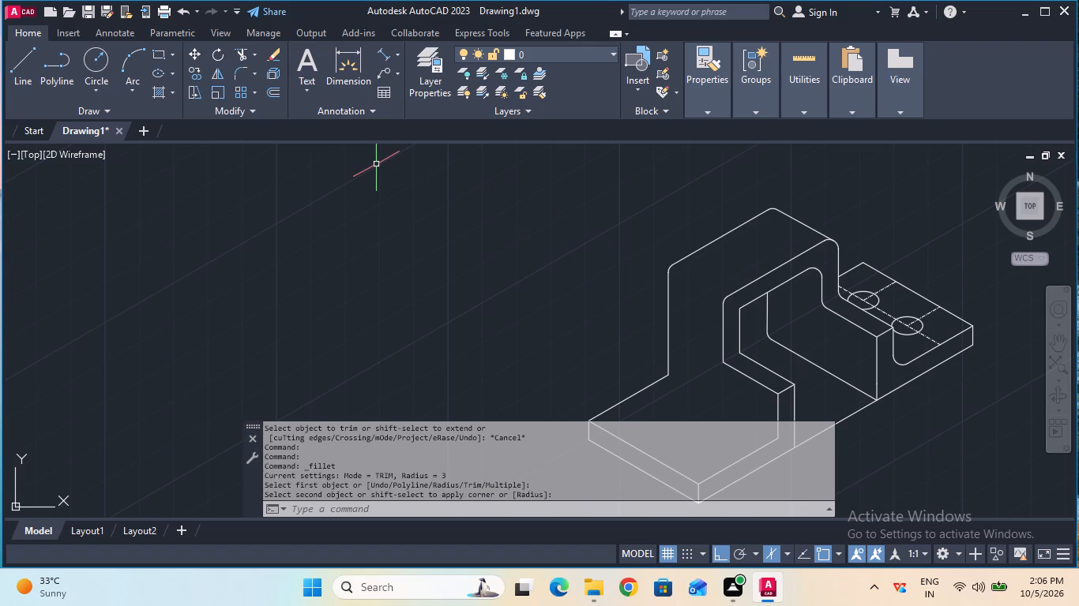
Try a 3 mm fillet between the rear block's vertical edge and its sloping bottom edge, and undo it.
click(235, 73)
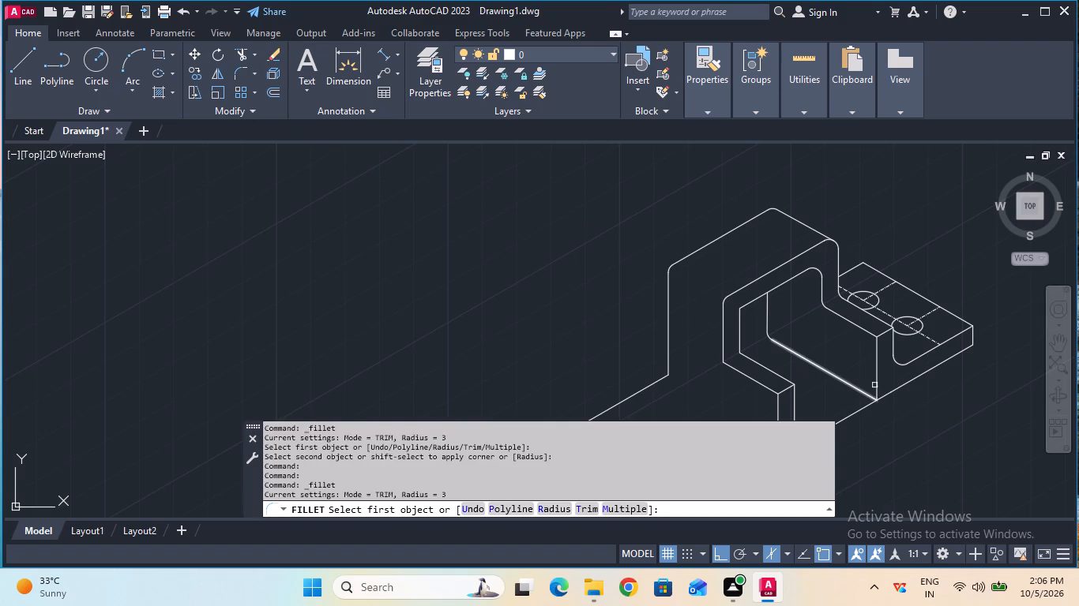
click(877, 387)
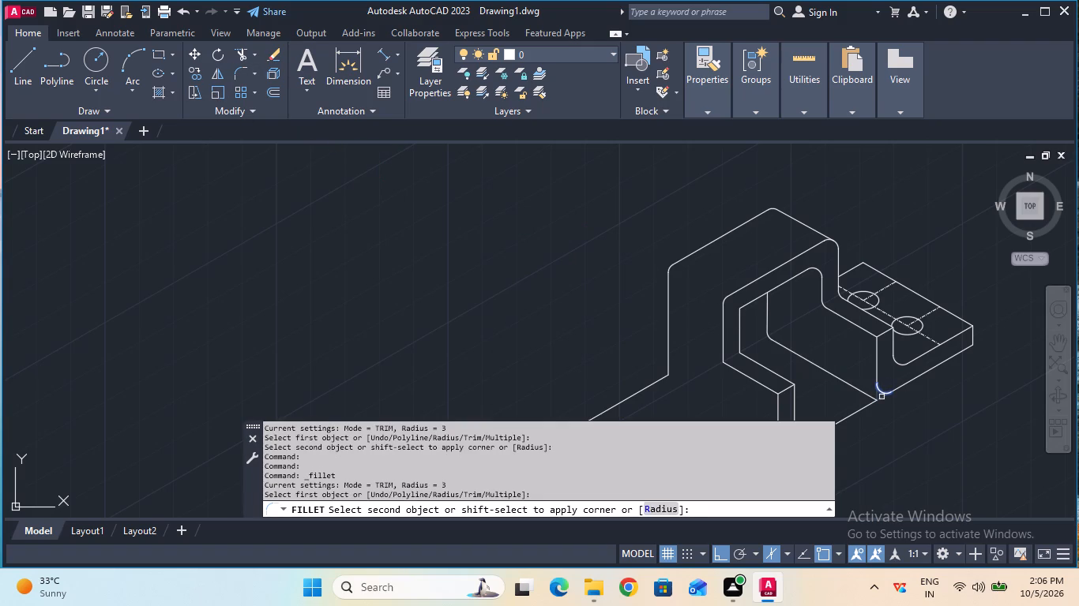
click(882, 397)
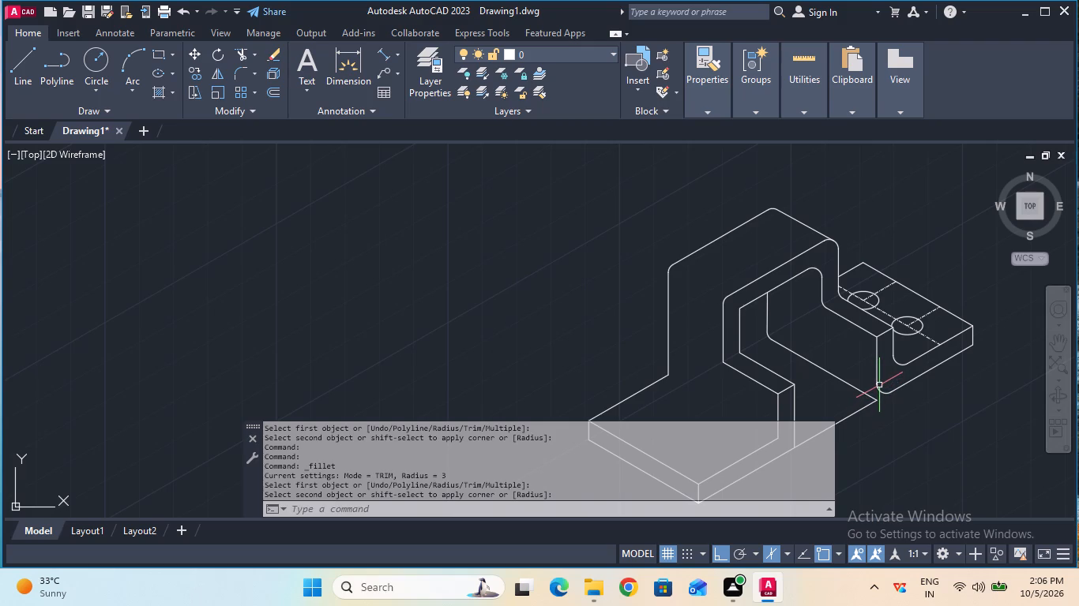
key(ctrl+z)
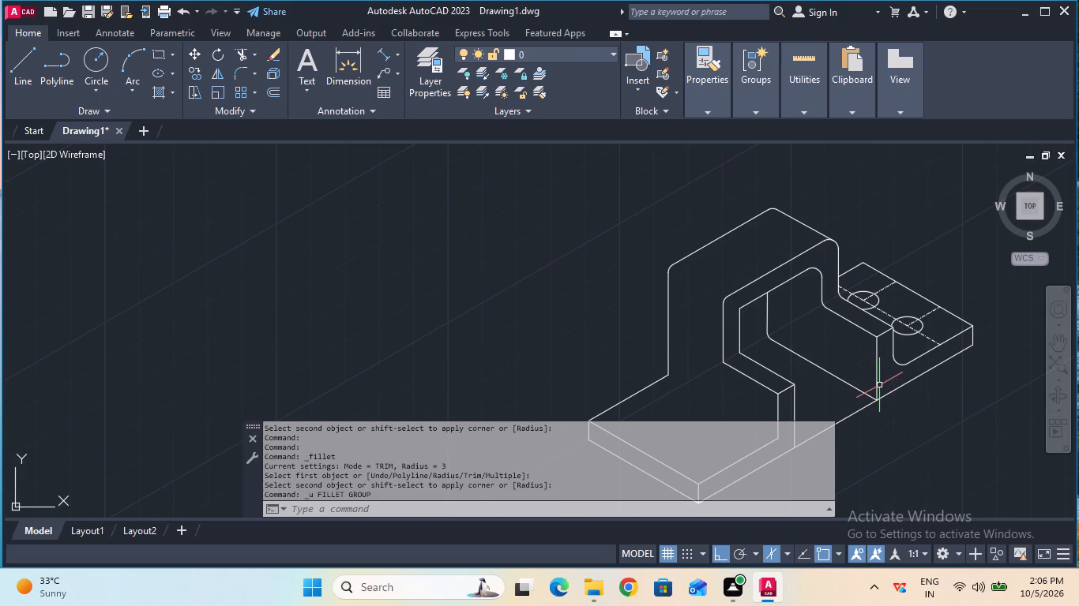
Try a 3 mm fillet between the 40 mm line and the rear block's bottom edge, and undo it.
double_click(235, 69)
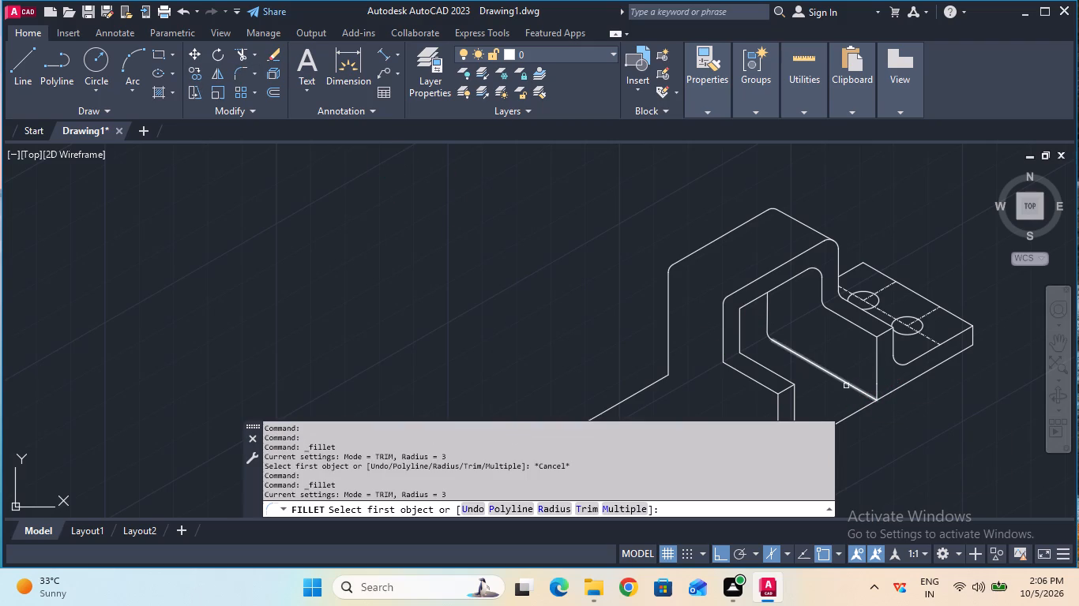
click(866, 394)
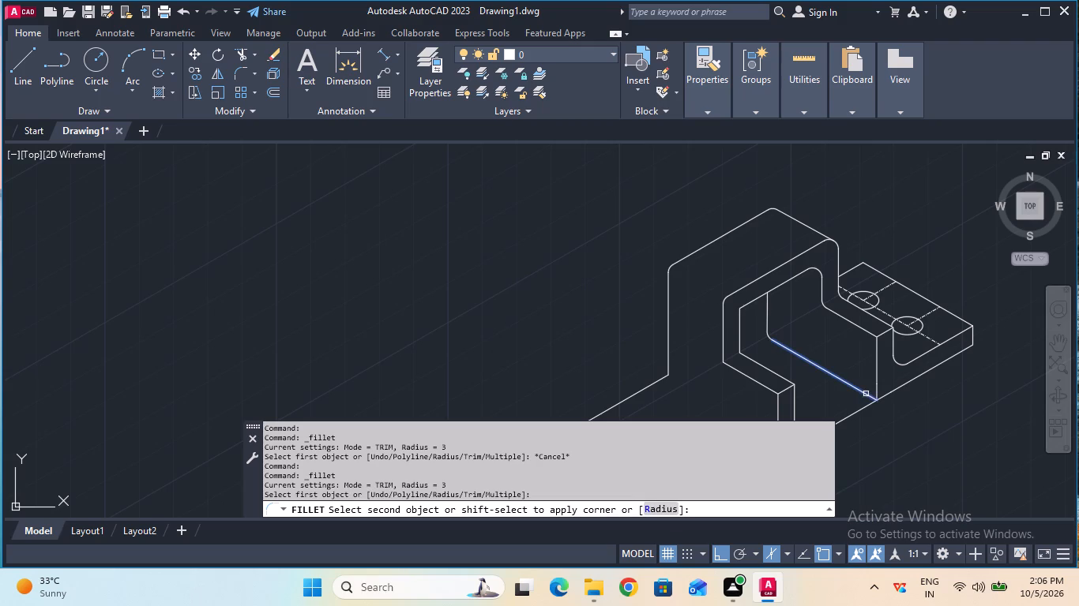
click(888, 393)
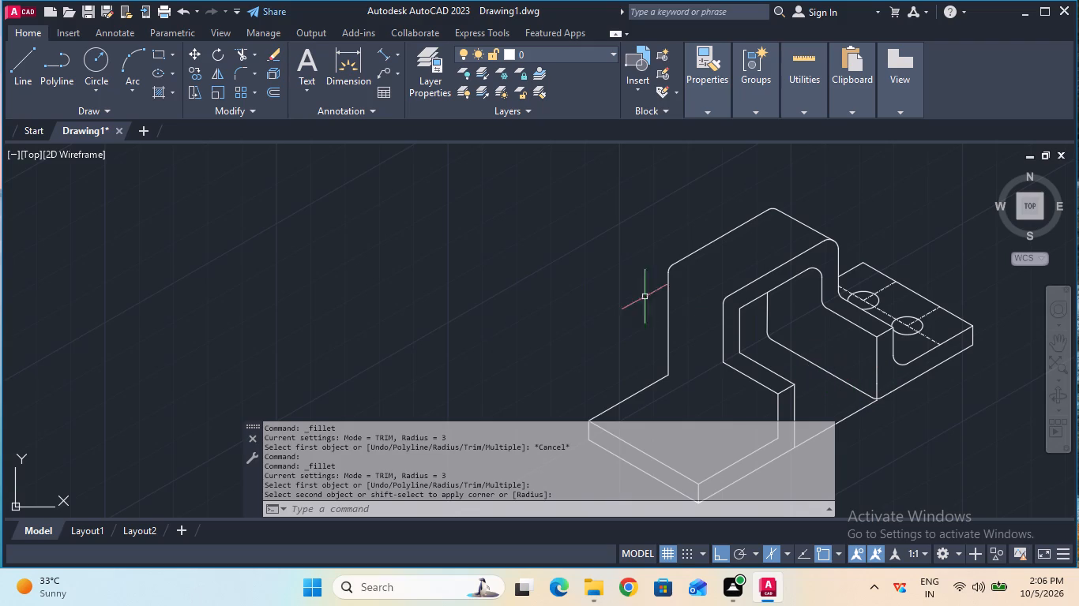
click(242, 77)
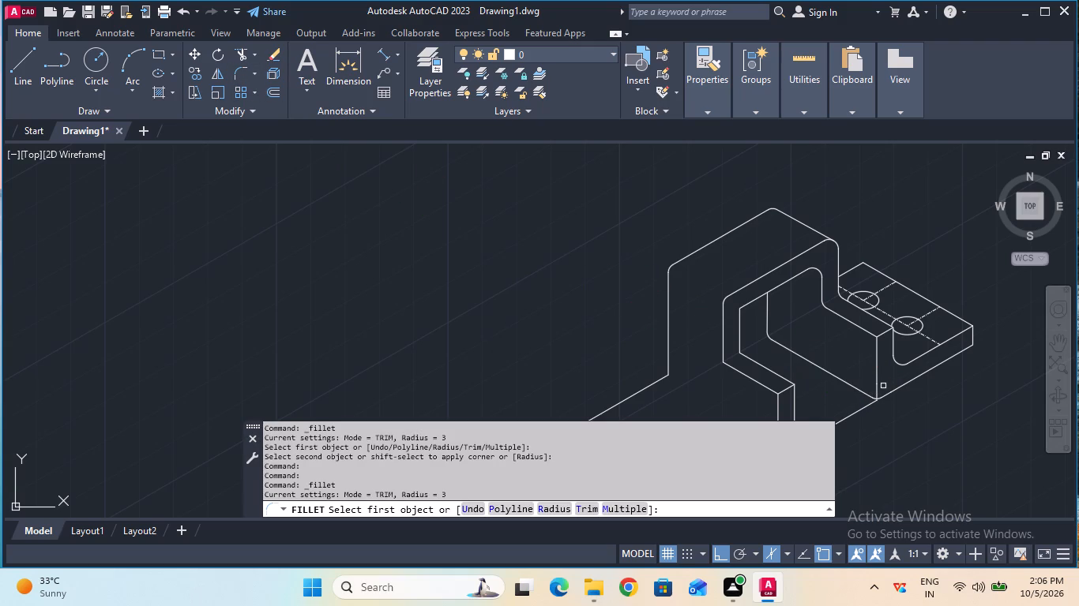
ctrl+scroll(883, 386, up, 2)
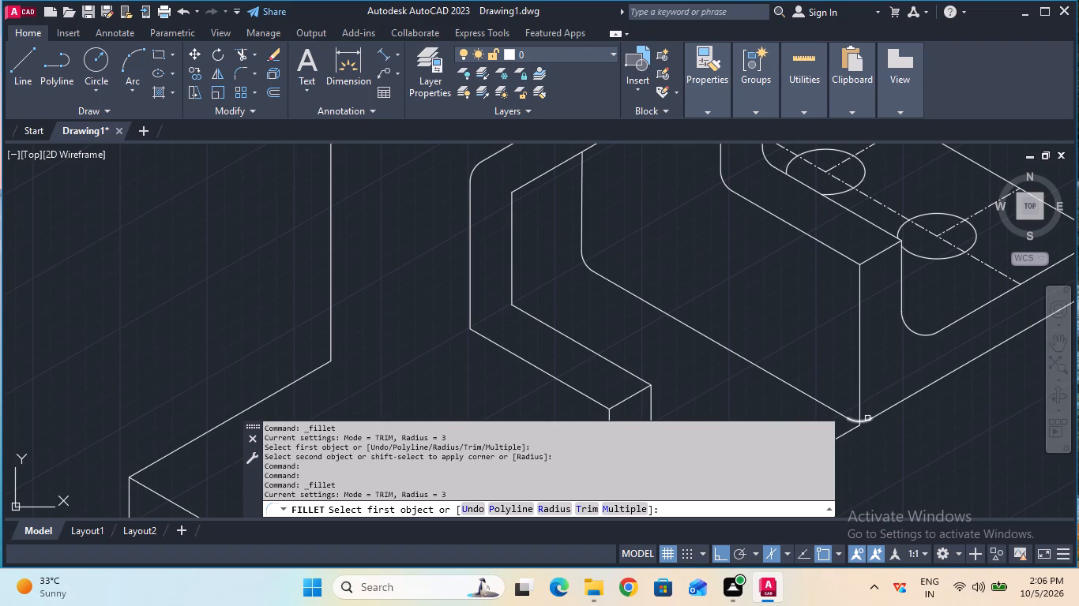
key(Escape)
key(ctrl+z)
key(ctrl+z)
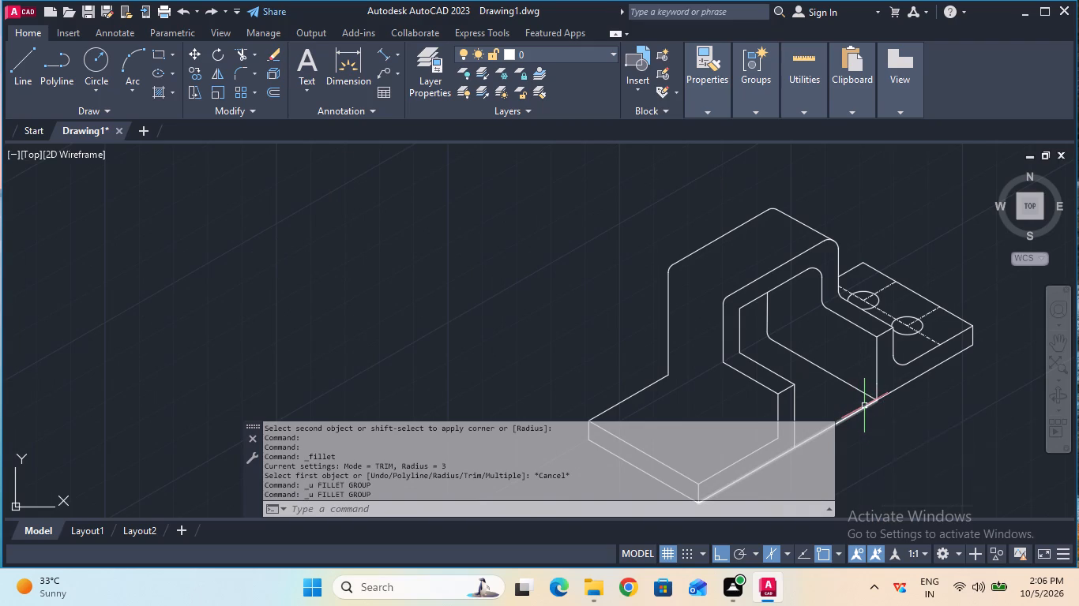
Erase the 40 mm line running from the rear block's foot into the opening.
ctrl+scroll(864, 406, up, 1)
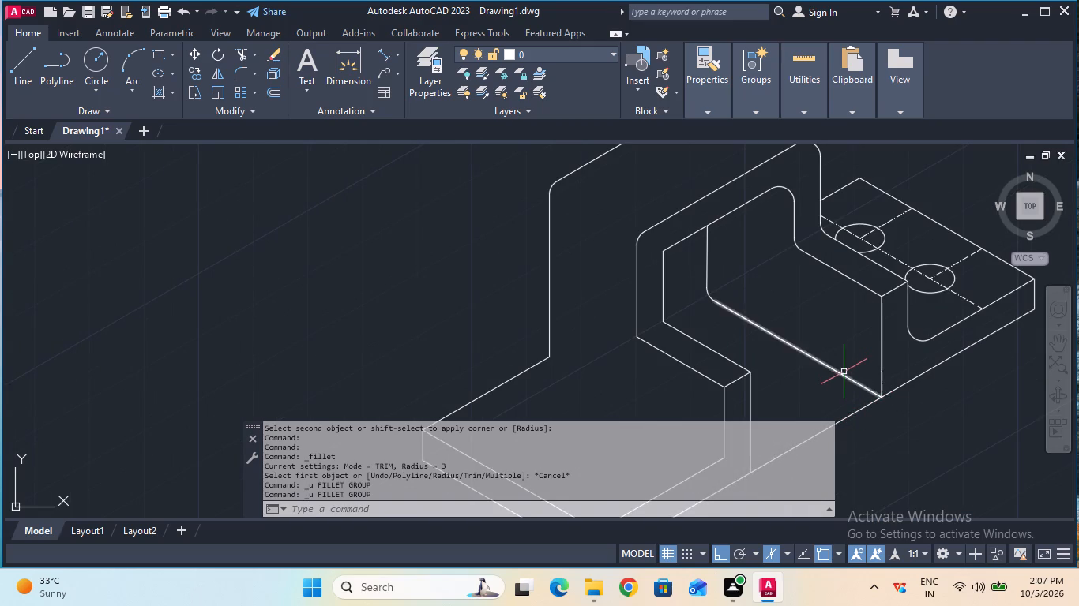
click(844, 372)
key(Delete)
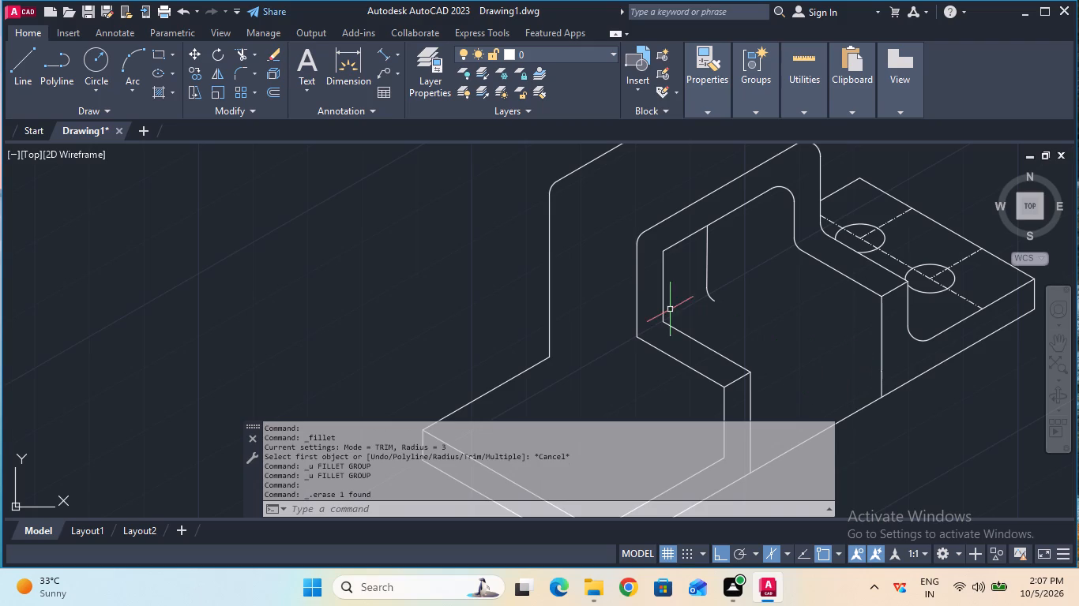
Fillet the corner between the rear block's vertical edge and its sloping bottom edge at radius 3 mm.
click(239, 77)
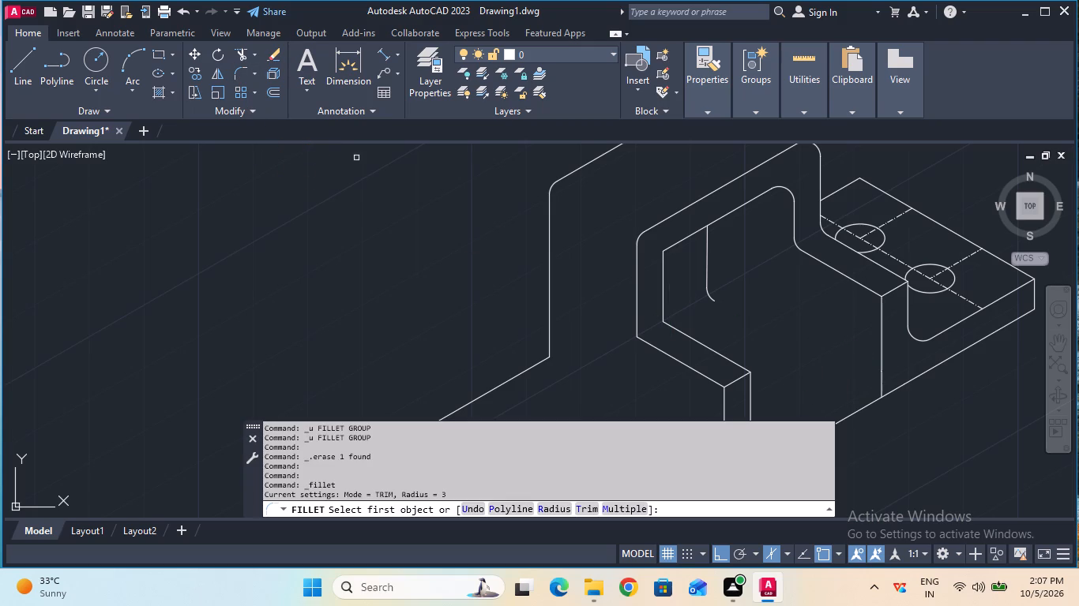
click(880, 384)
click(891, 391)
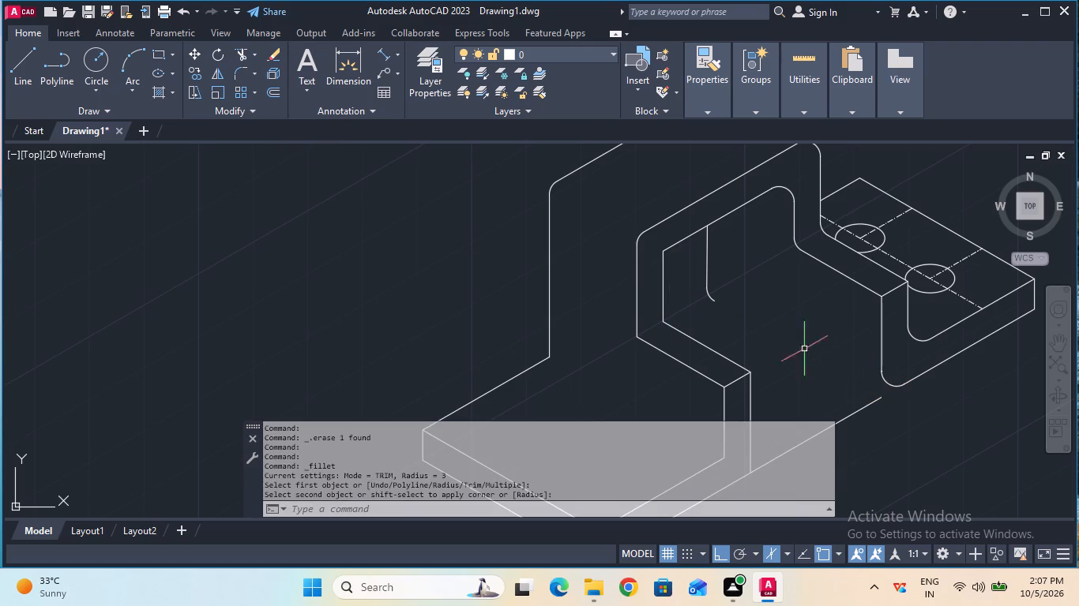
key(Escape)
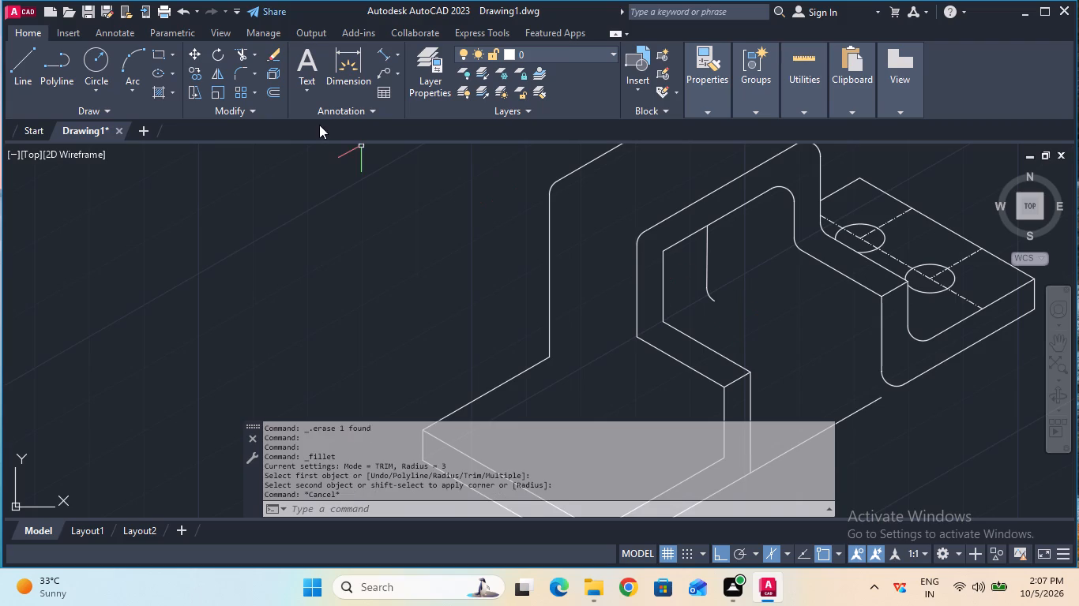
Draw a 40 mm line at 150° from the rounded corner at the rear block's foot into the opening.
click(21, 57)
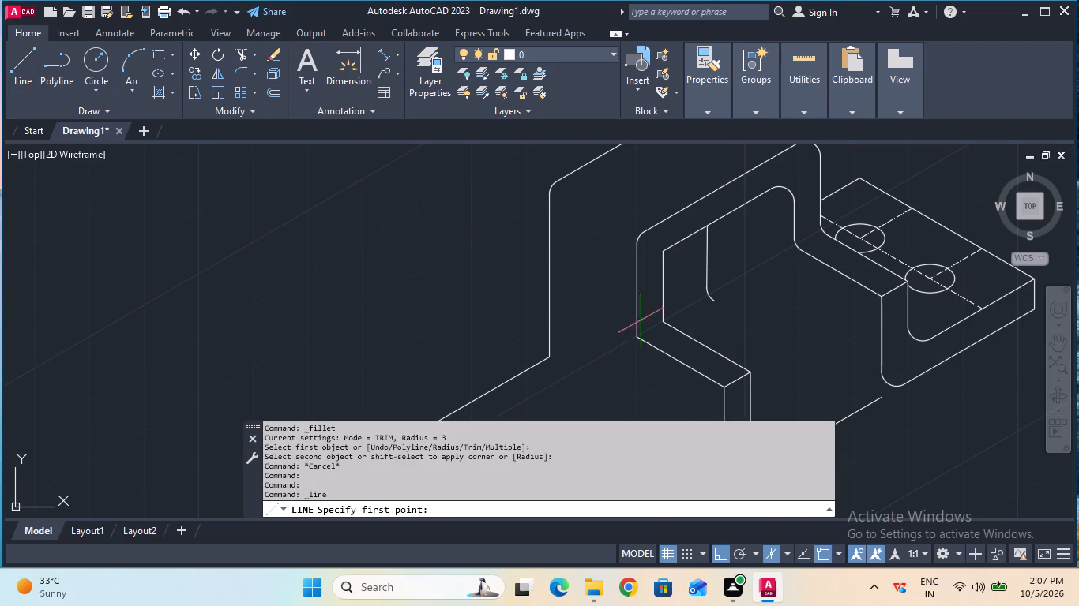
click(891, 387)
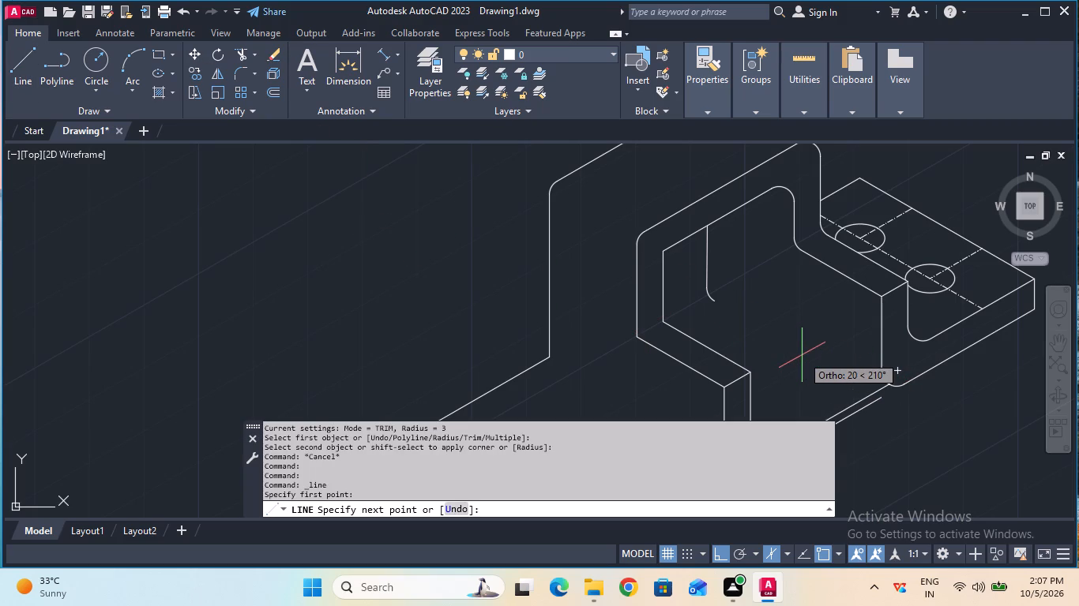
key(F5)
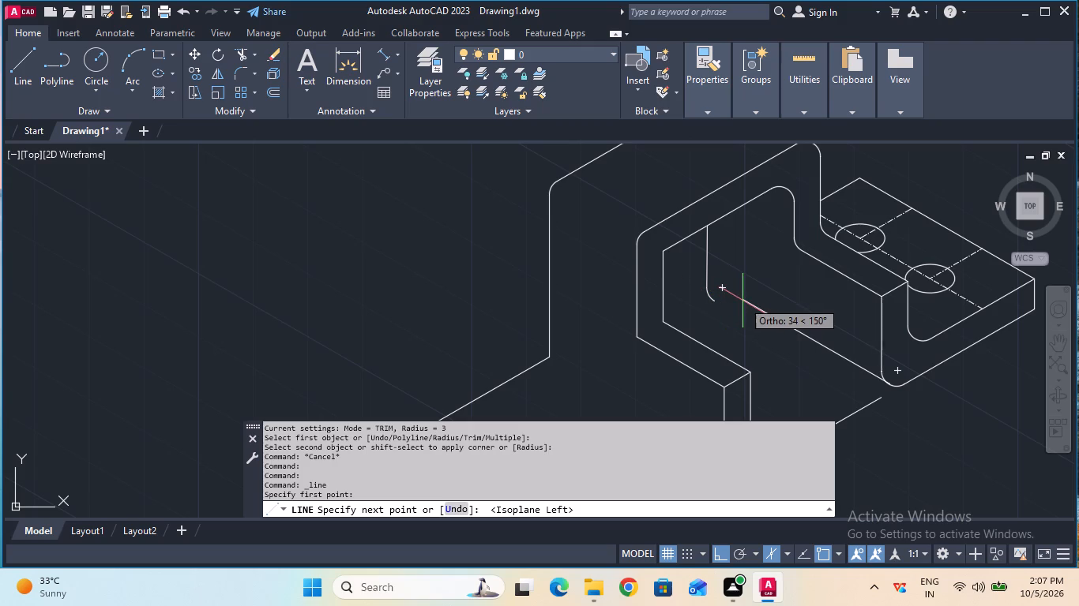
text(40)
key(Return)
key(Escape)
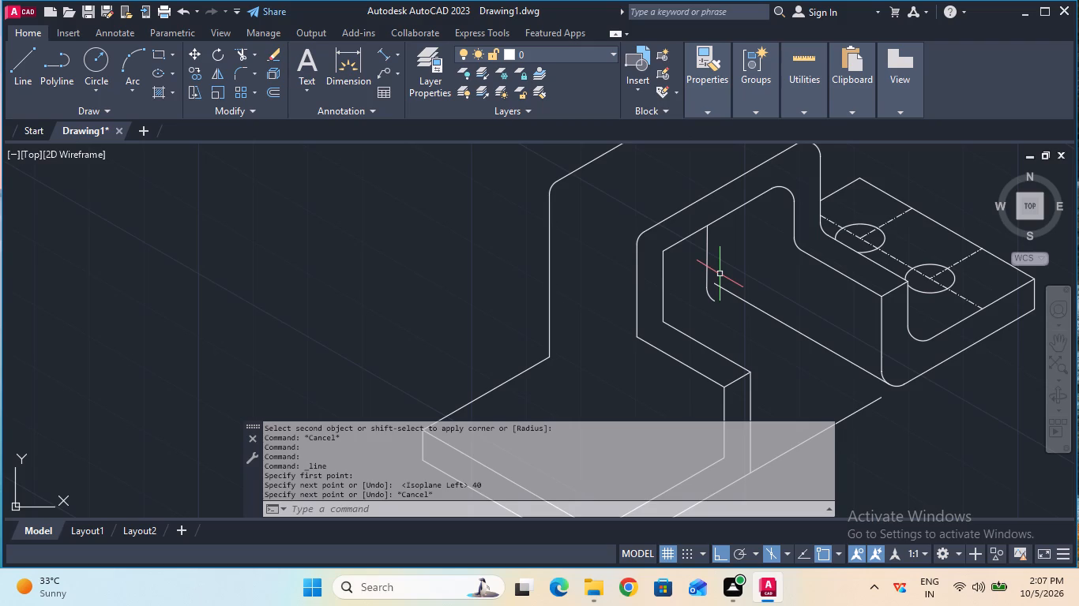
Erase the old vertical line inside the opening and the small fillet arc at its lower end.
ctrl+scroll(720, 274, down, 1)
click(713, 272)
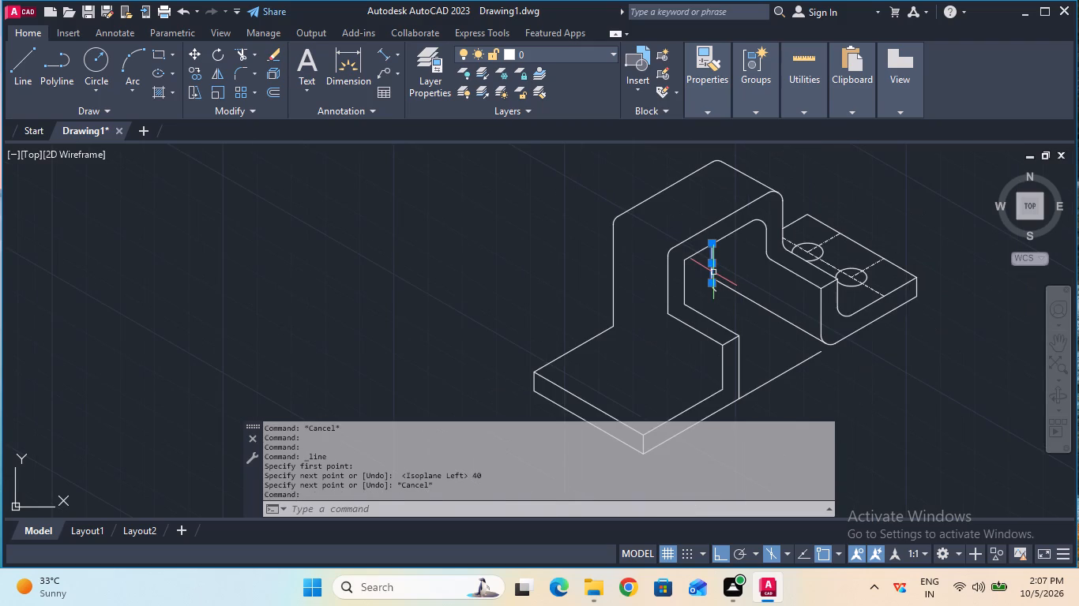
key(Delete)
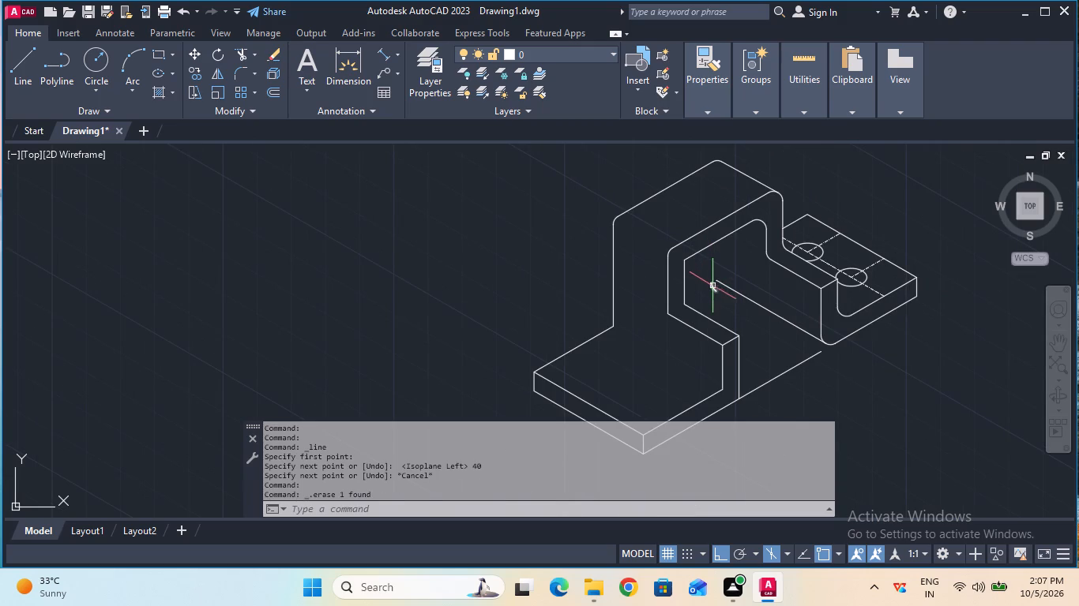
click(712, 286)
key(Delete)
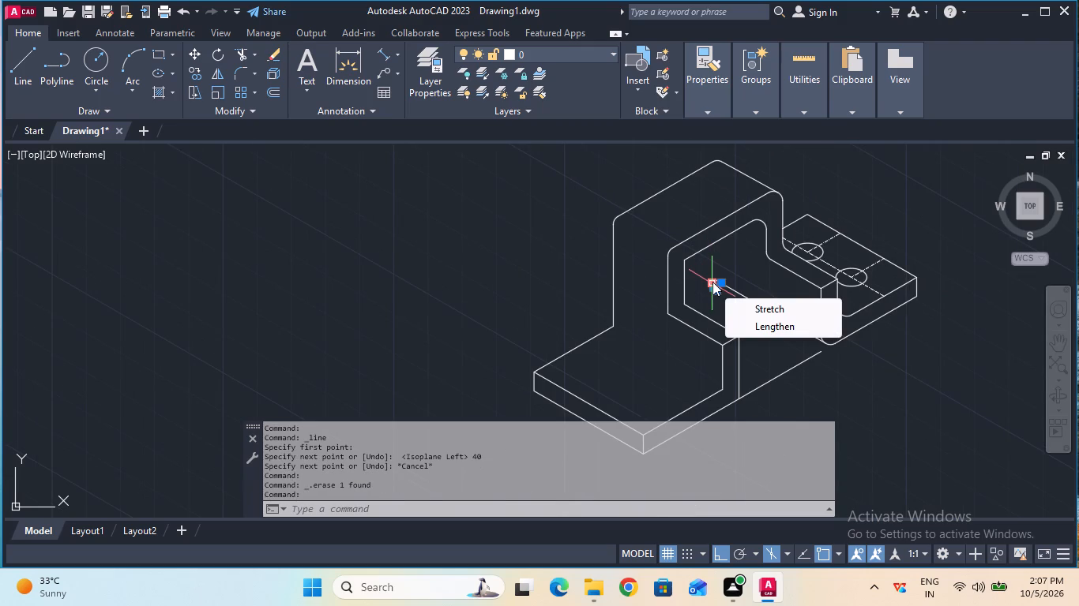
key(Delete)
key(Escape)
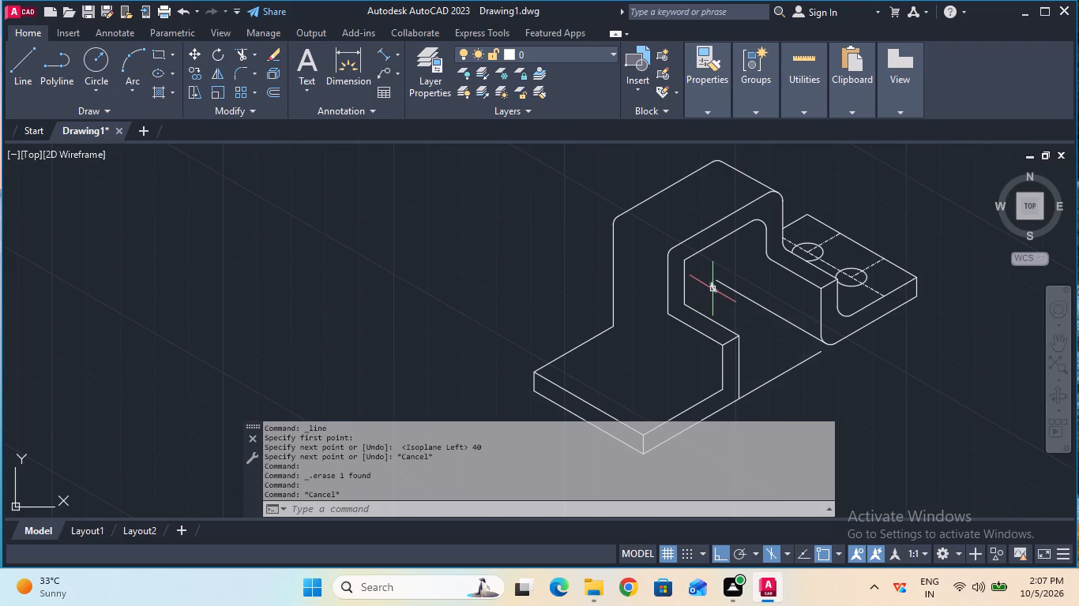
click(712, 289)
key(Delete)
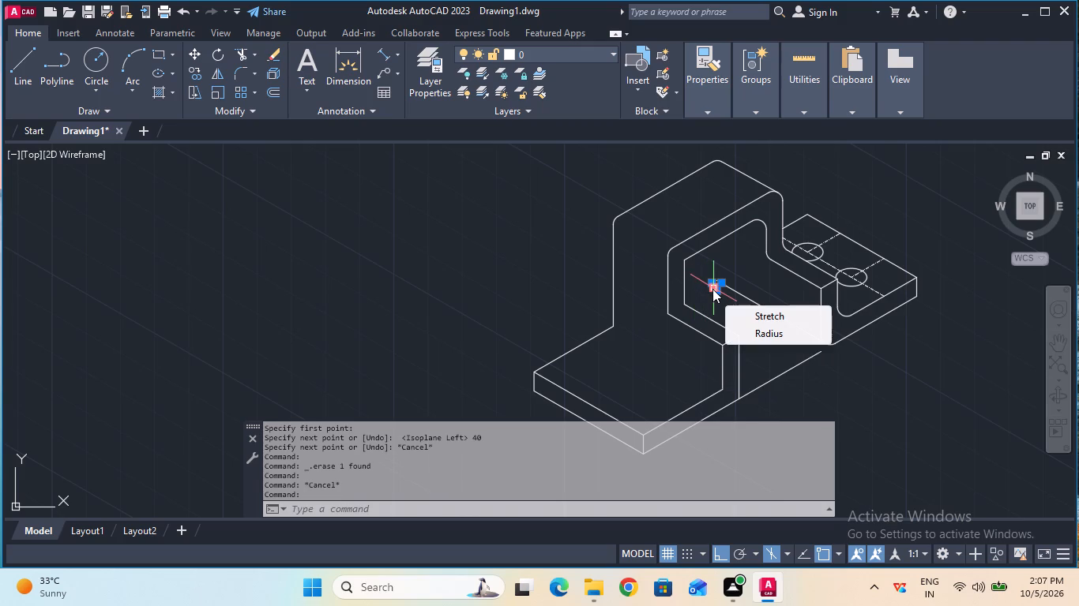
key(Escape)
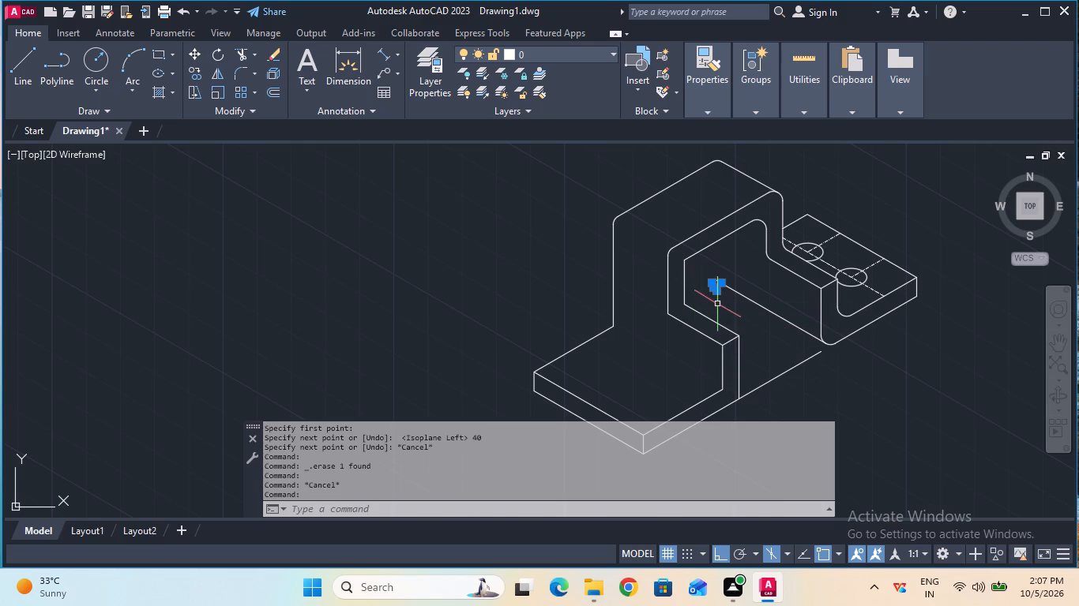
key(Delete)
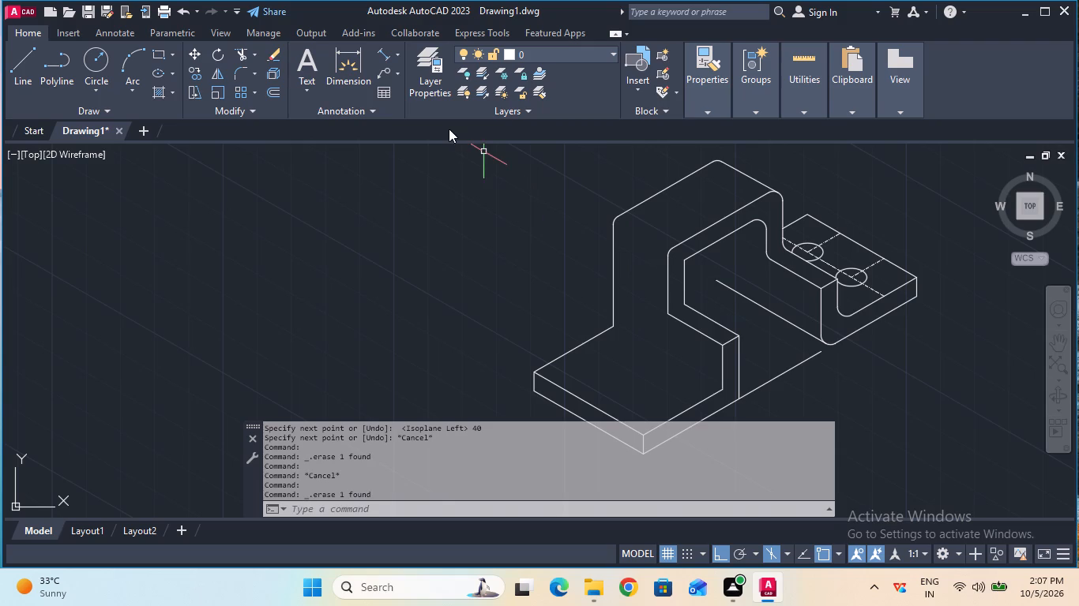
Draw a 15 mm vertical line upward from the free end of the new 40 mm line.
click(24, 65)
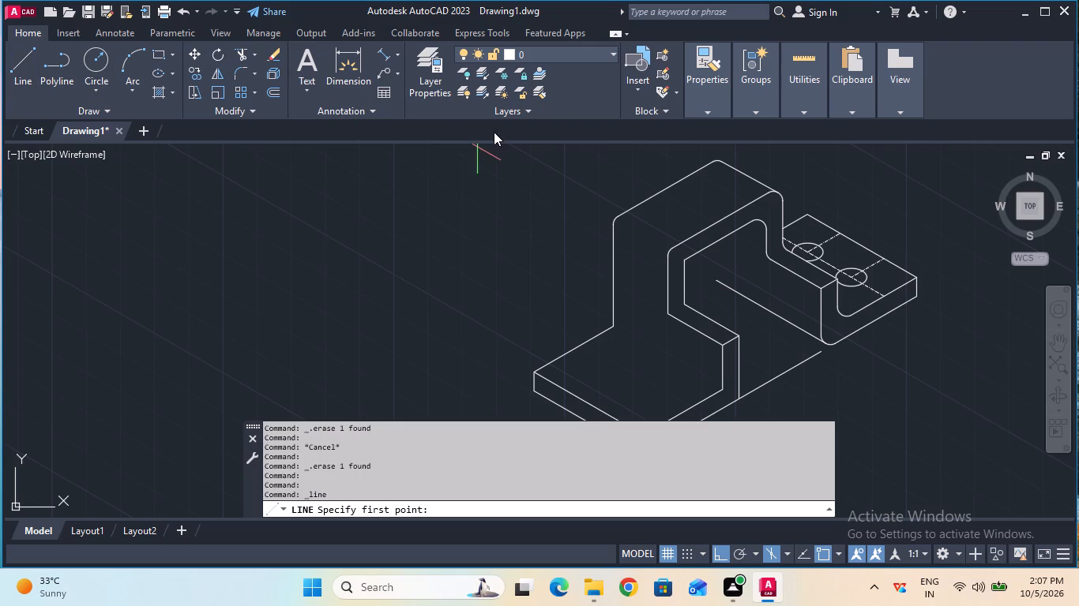
click(716, 279)
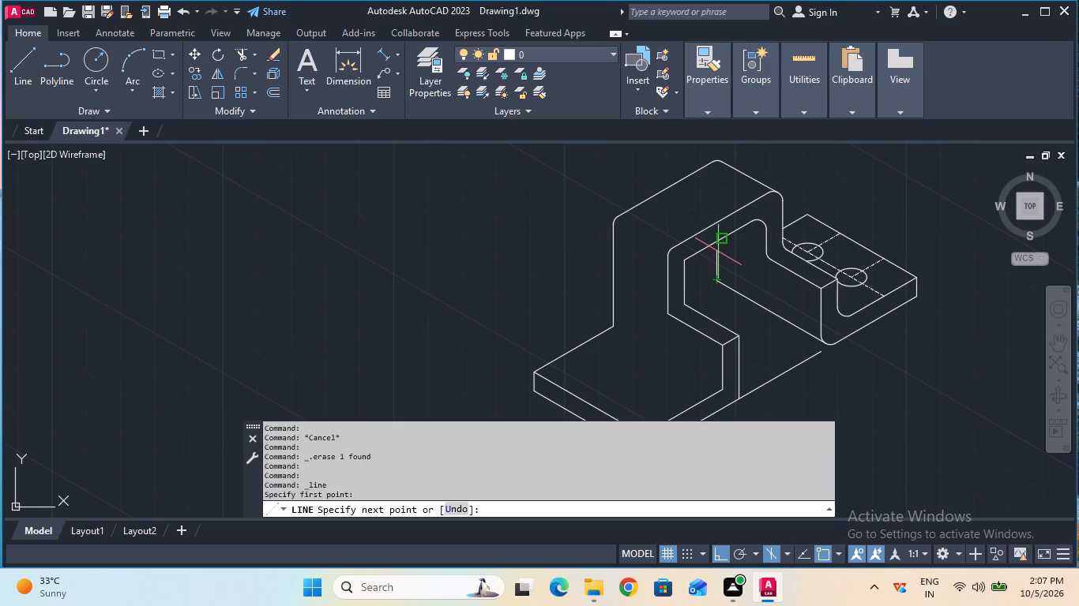
text(15)
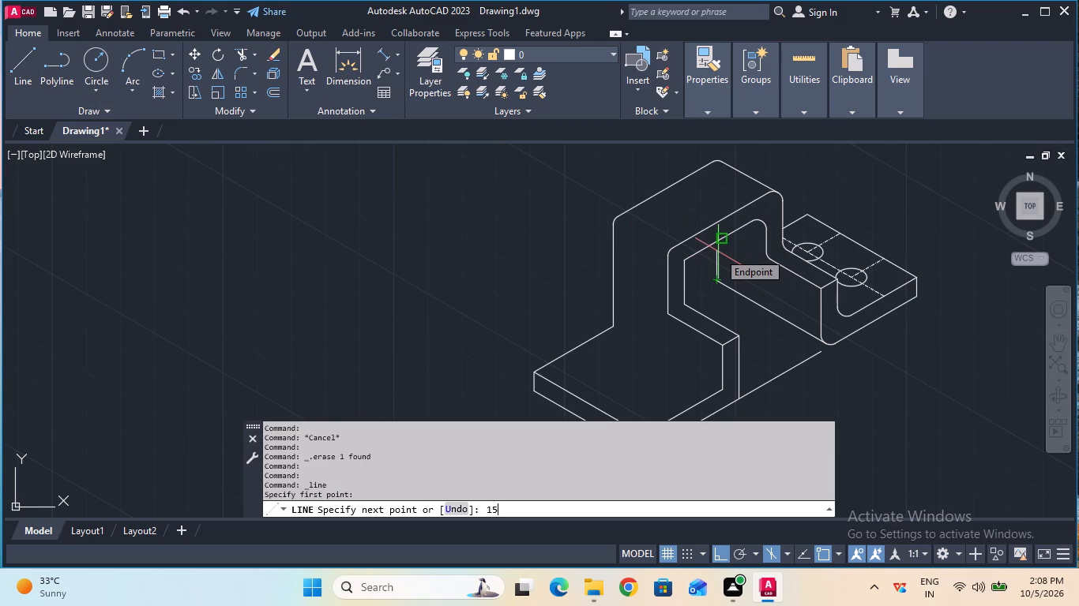
key(Return)
key(Escape)
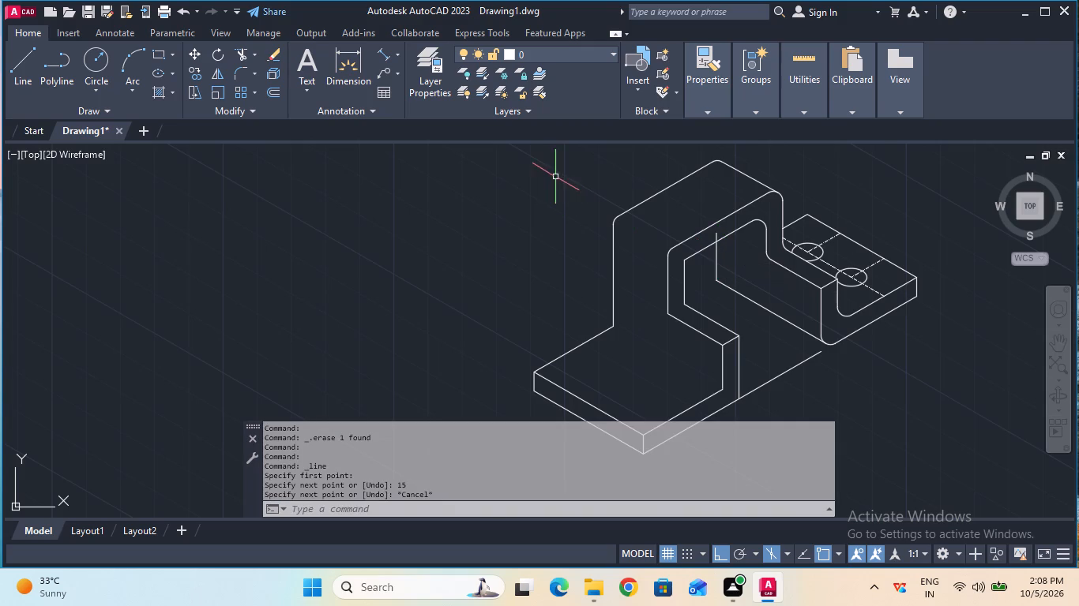
Trim the 15 mm vertical line at the opening's upper edge and fillet its foot into the 40 mm line at radius 3 mm.
click(238, 50)
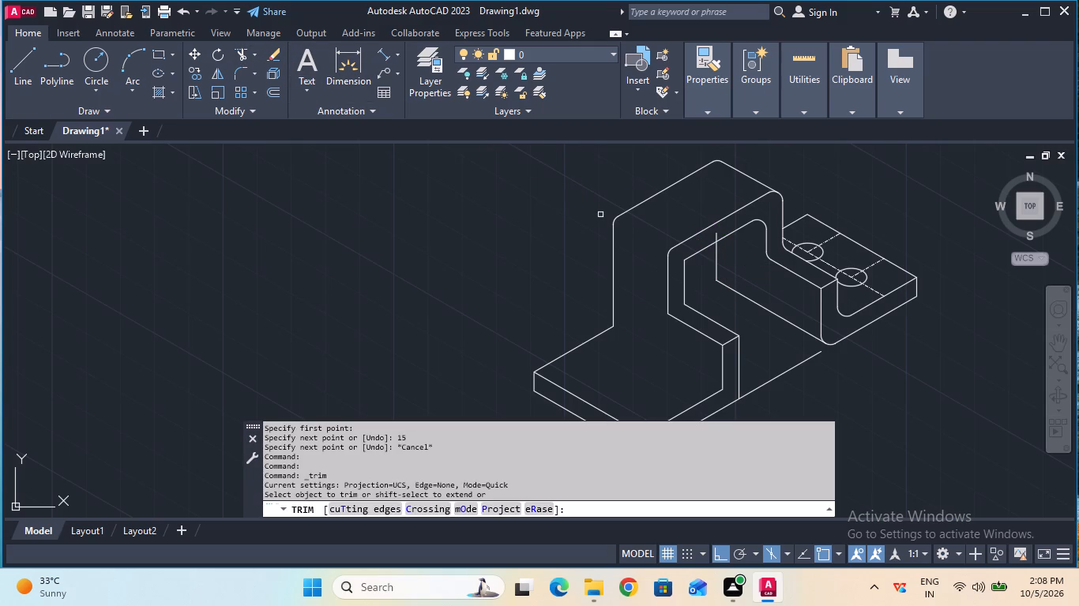
click(719, 237)
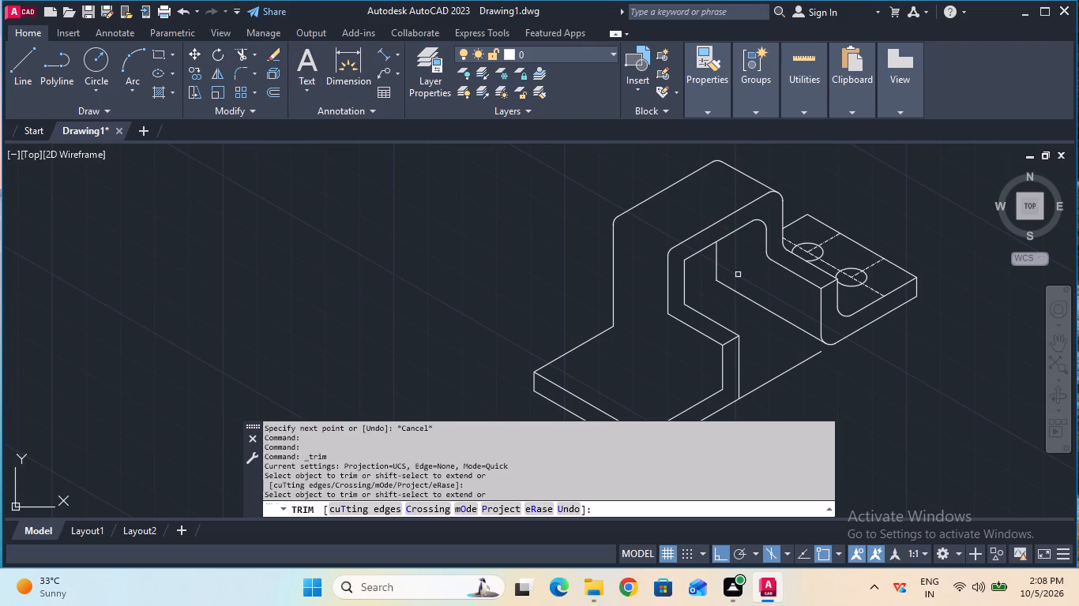
key(Escape)
click(235, 73)
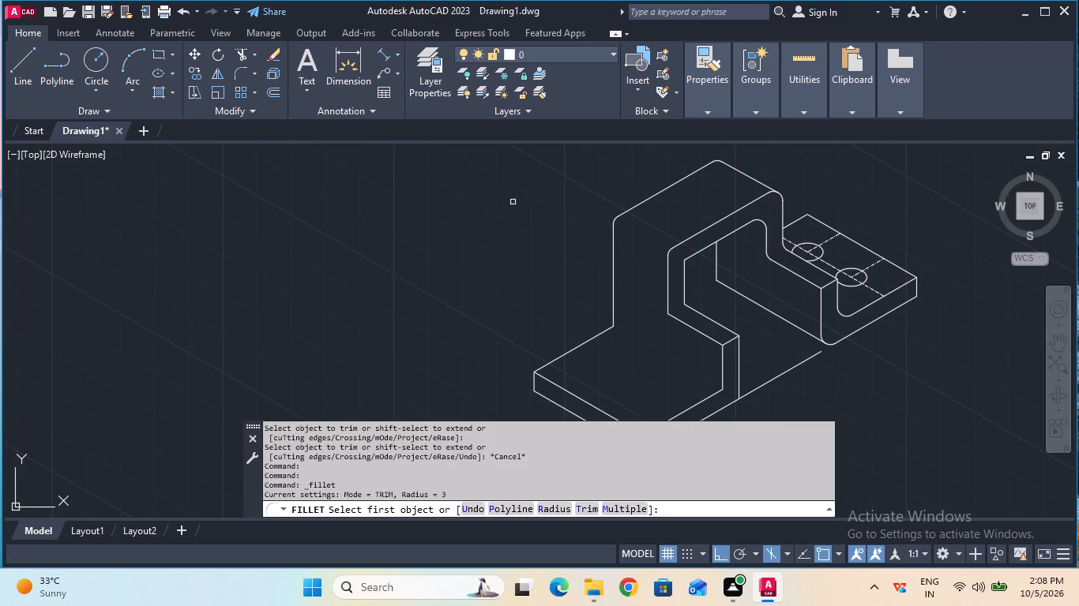
click(717, 275)
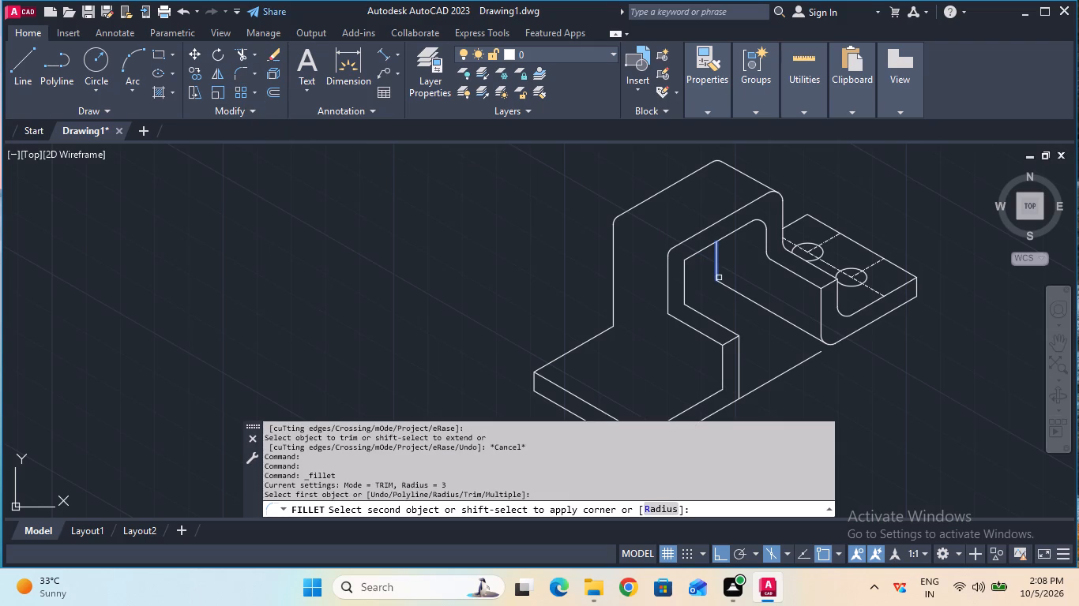
click(722, 280)
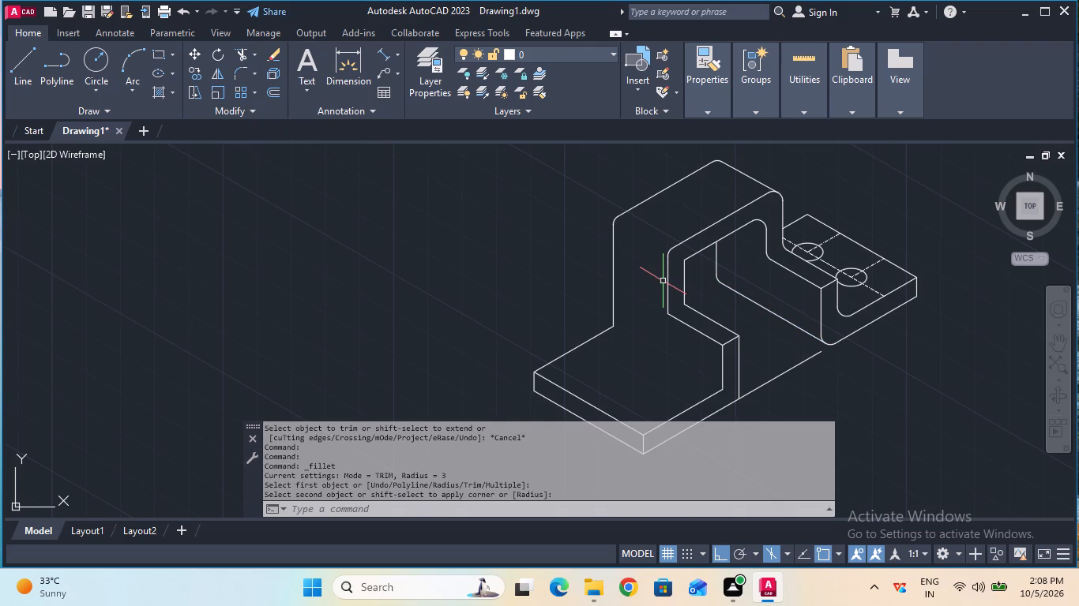
Trim away the leftover part of the bottom edge running from the front flange towards the rear block.
click(247, 57)
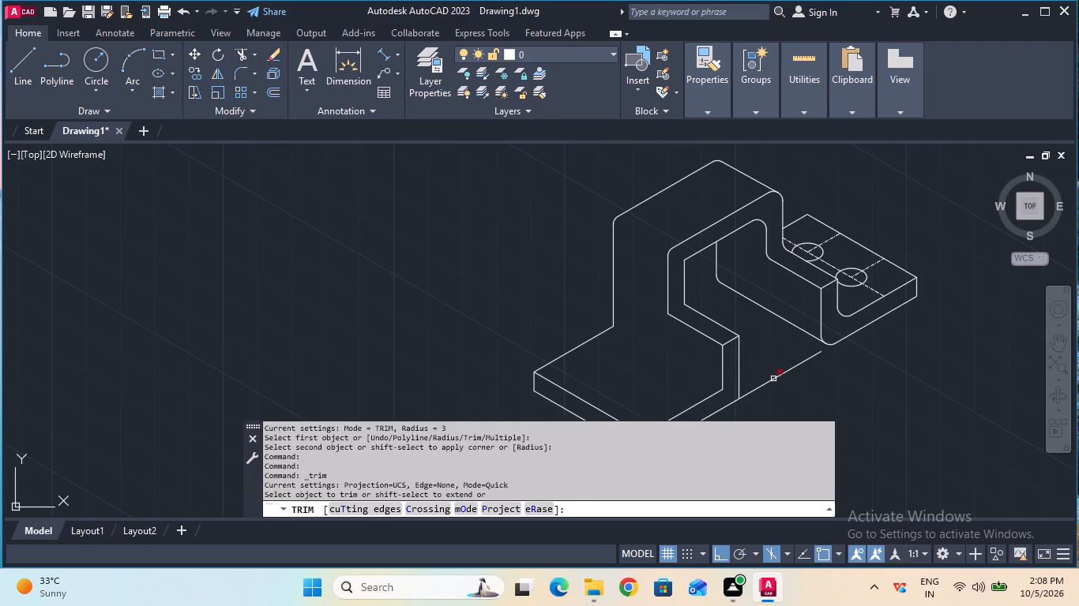
click(773, 378)
key(Escape)
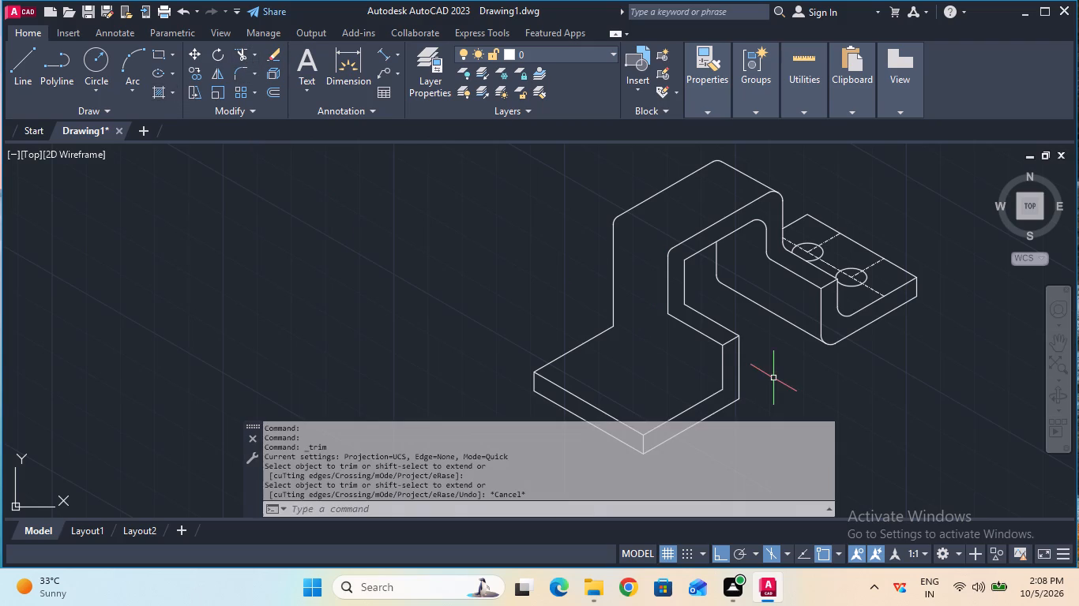
Fillet the two corners where the front flange's lower and upper long edges meet the short vertical edges at radius 3 mm.
click(247, 75)
click(729, 404)
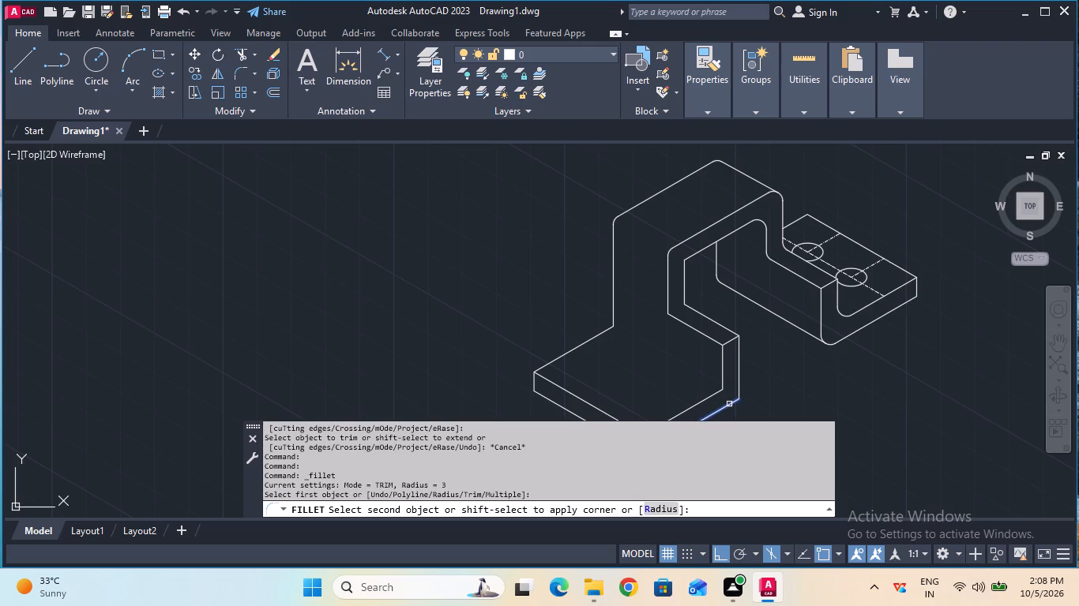
click(740, 398)
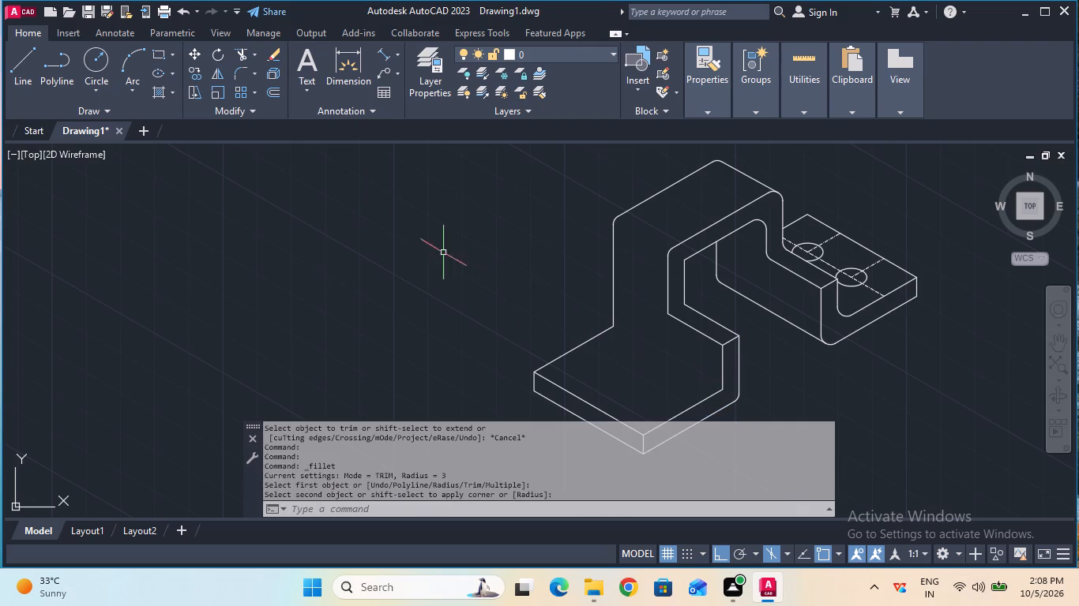
click(239, 73)
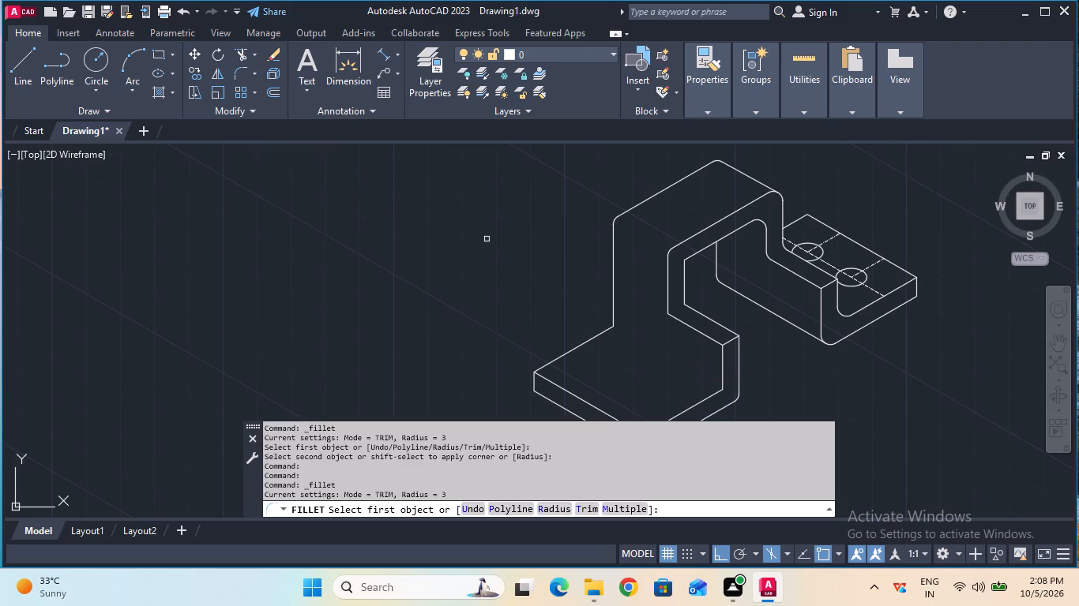
click(708, 398)
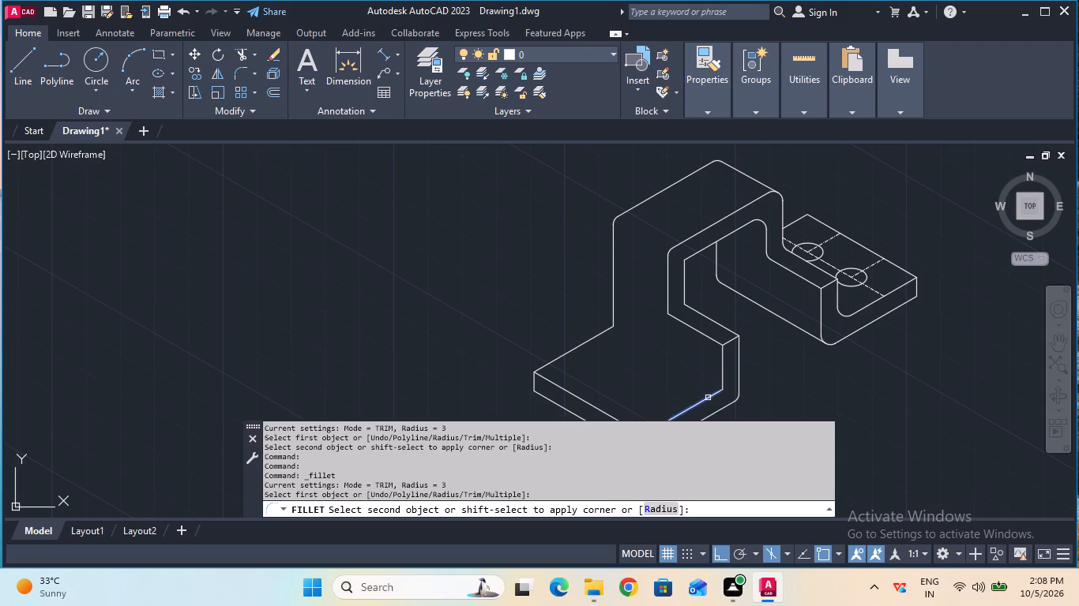
click(724, 387)
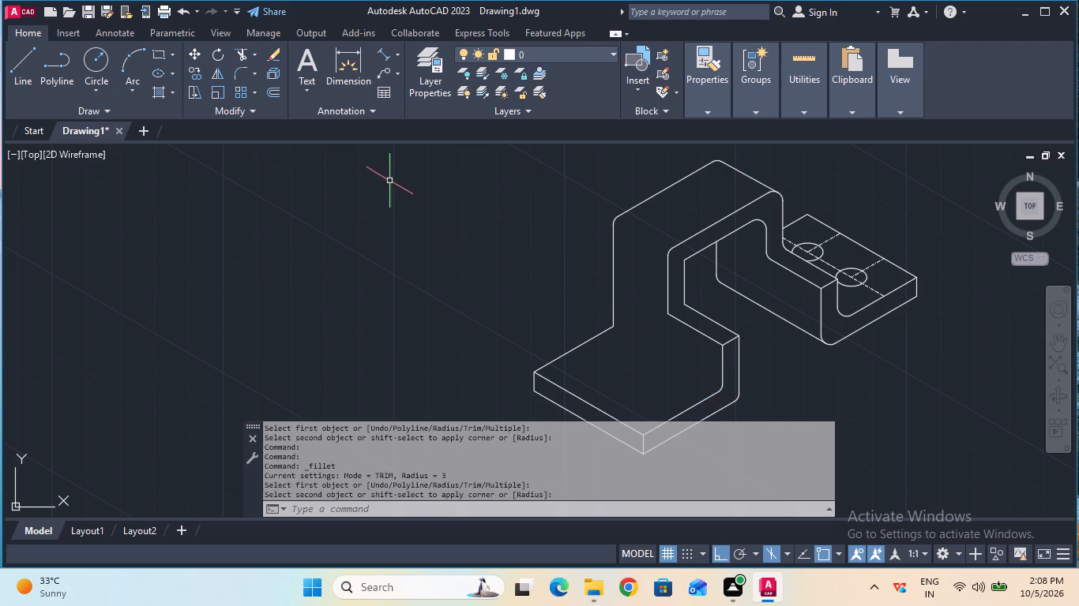
Fillet the outer and inner corners where the riser's vertical side edges meet the sloping edges above the front flange at radius 3 mm.
click(240, 74)
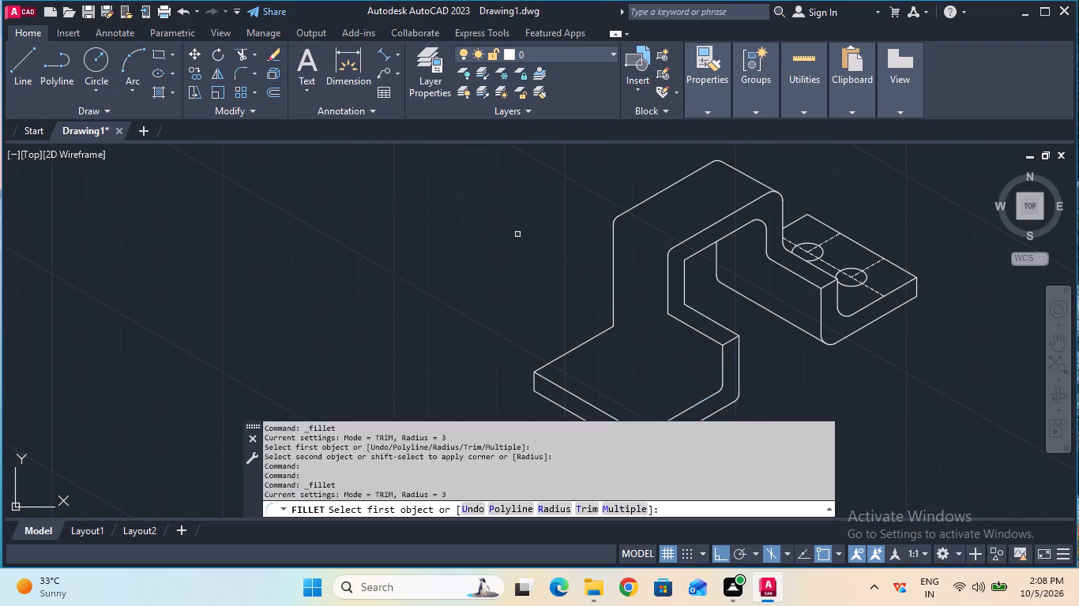
click(679, 321)
click(668, 309)
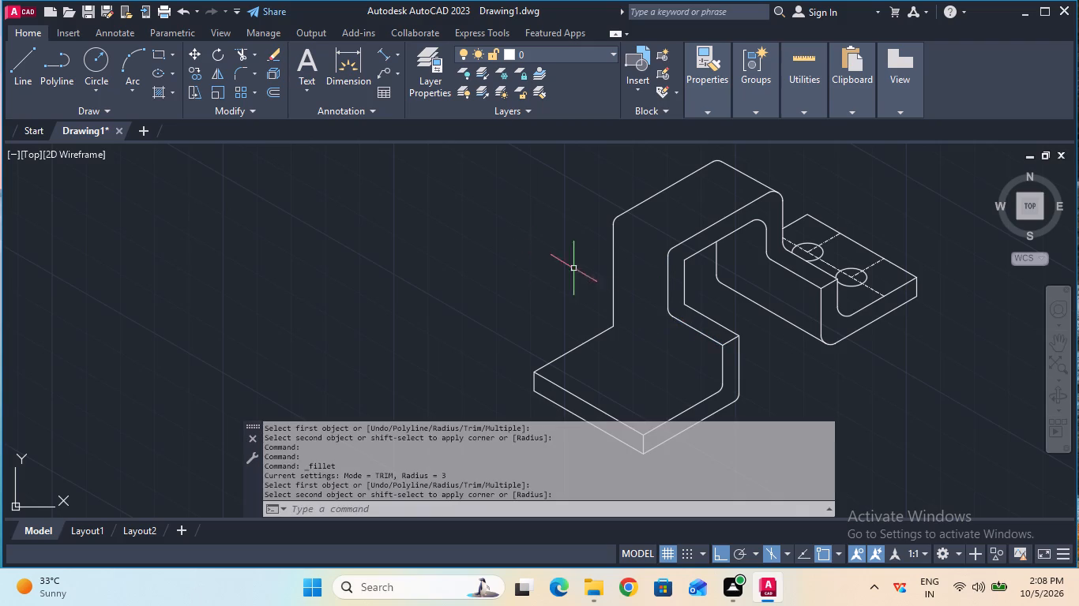
click(241, 74)
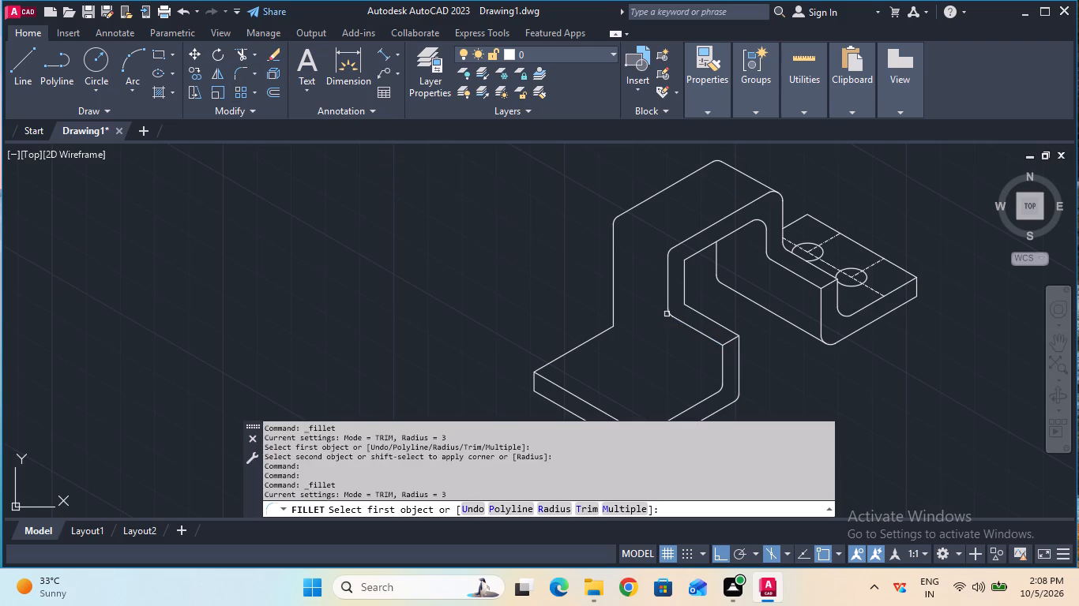
click(684, 297)
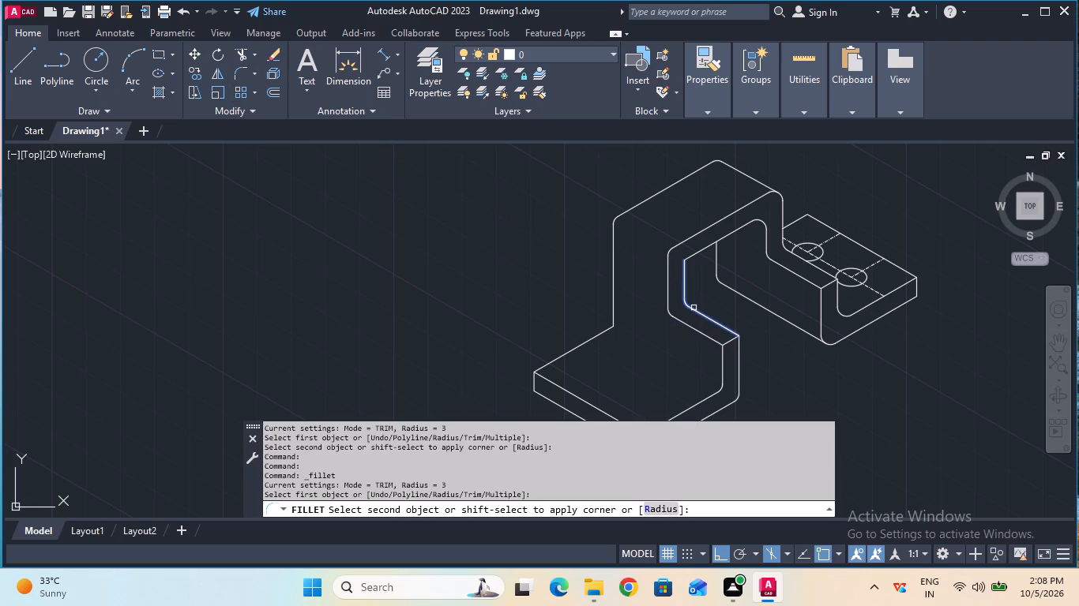
click(694, 309)
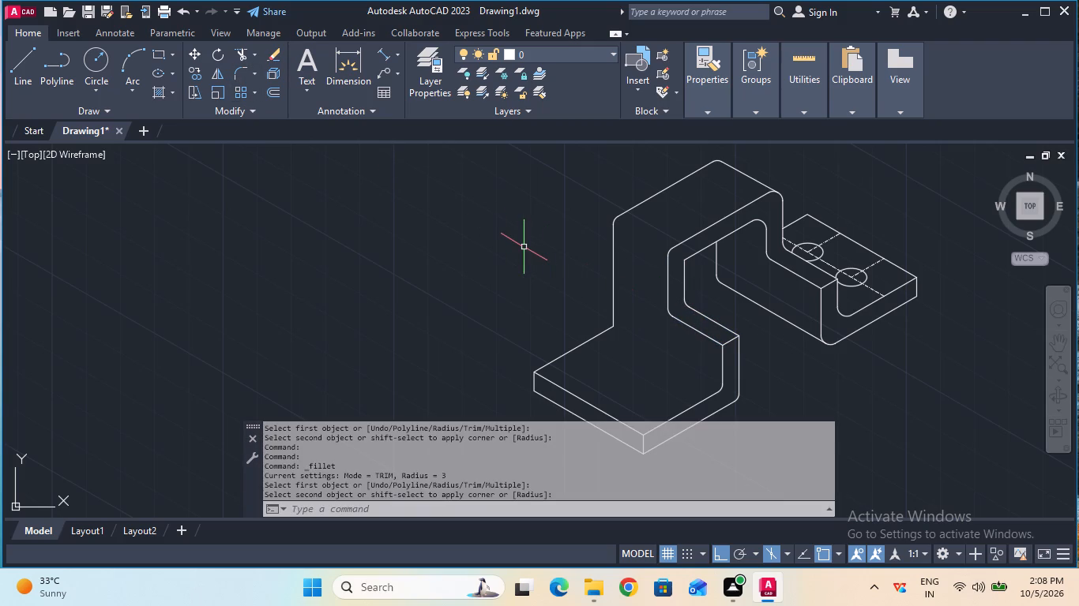
Fillet the corner between the riser's outer vertical edge and the front flange's back edge at radius 3 mm.
click(241, 78)
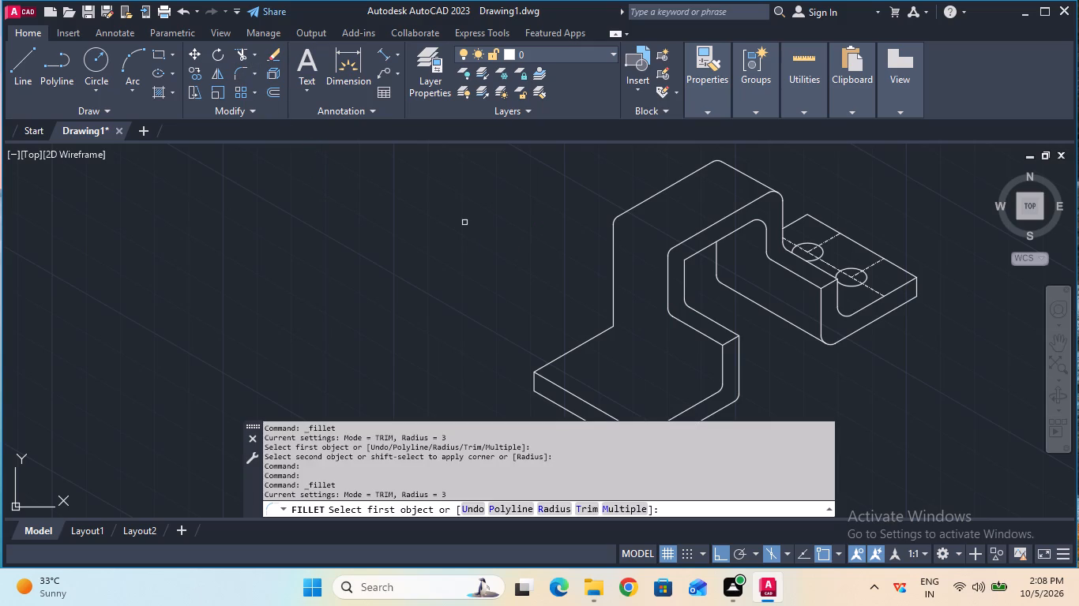
click(603, 329)
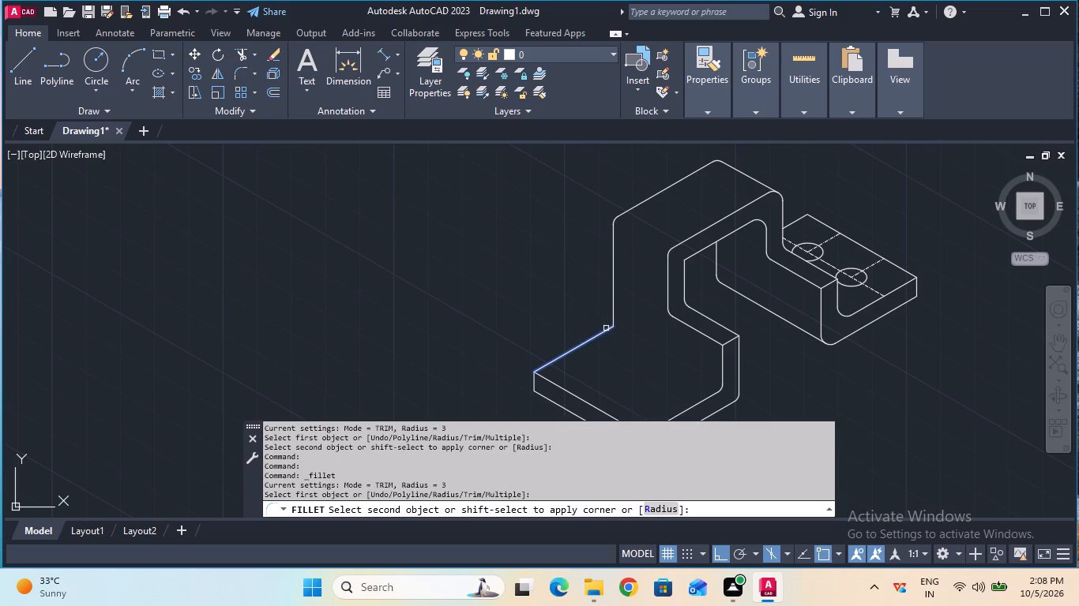
click(615, 317)
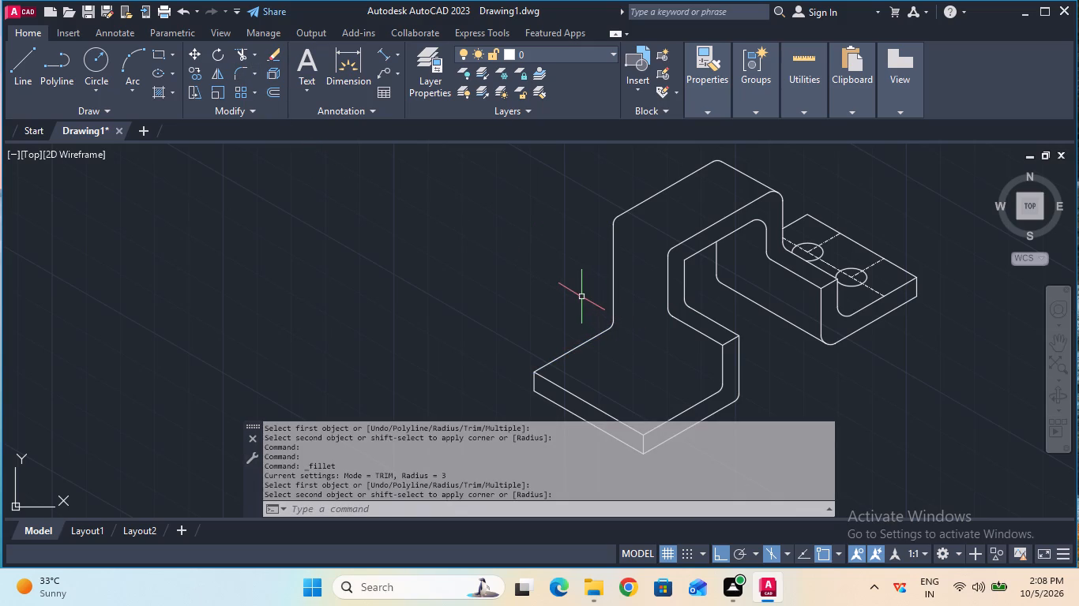
key(Escape)
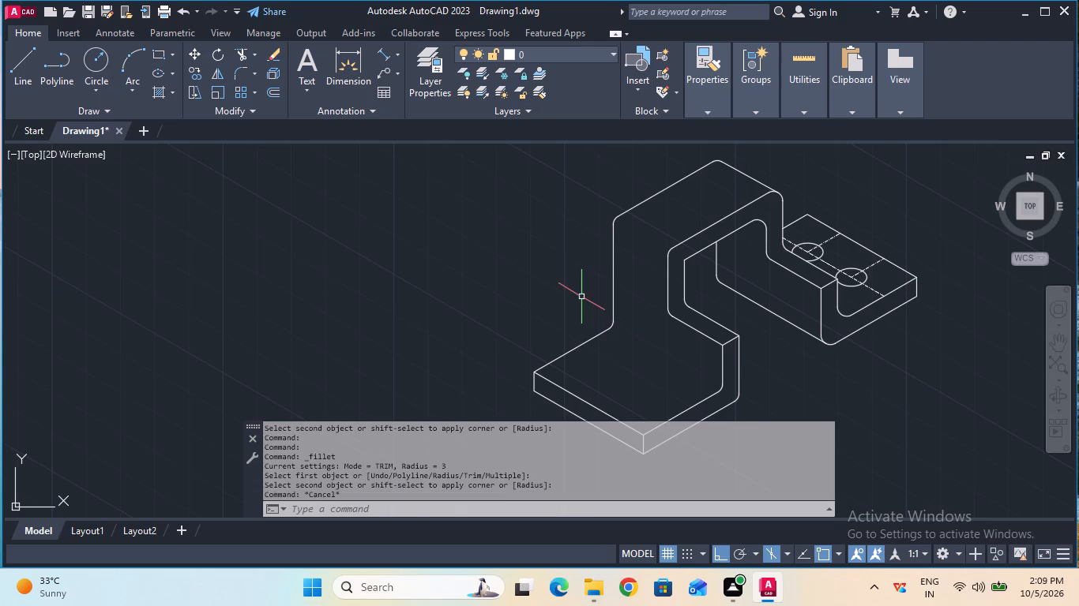
Check the bracket's overall length from the front flange's bottom corner to the rear flange's far bottom corner with an aligned dimension.
ctrl+scroll(581, 297, down, 1)
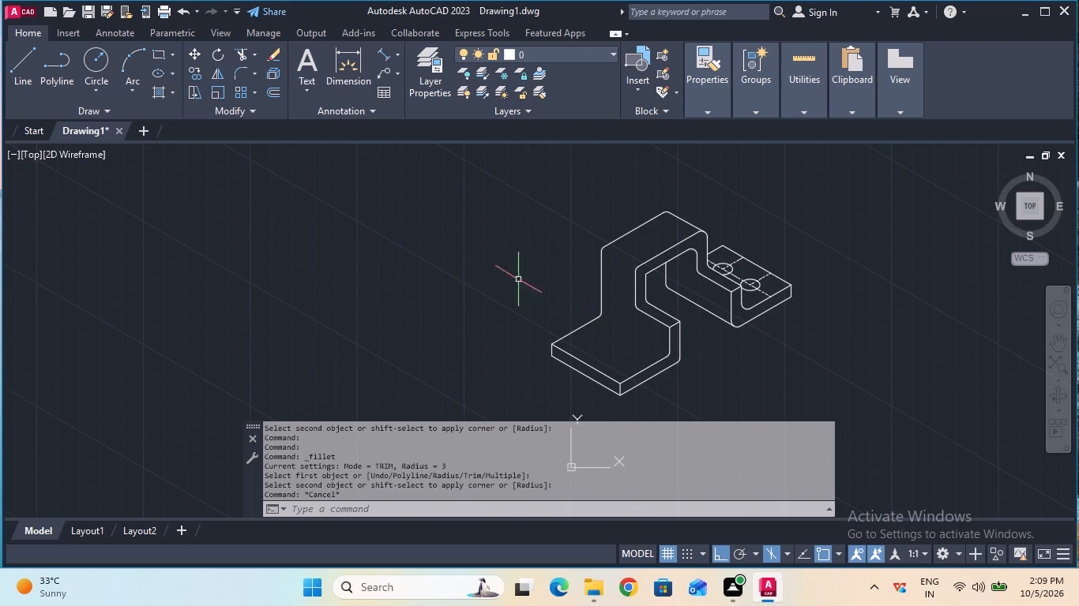
double_click(384, 54)
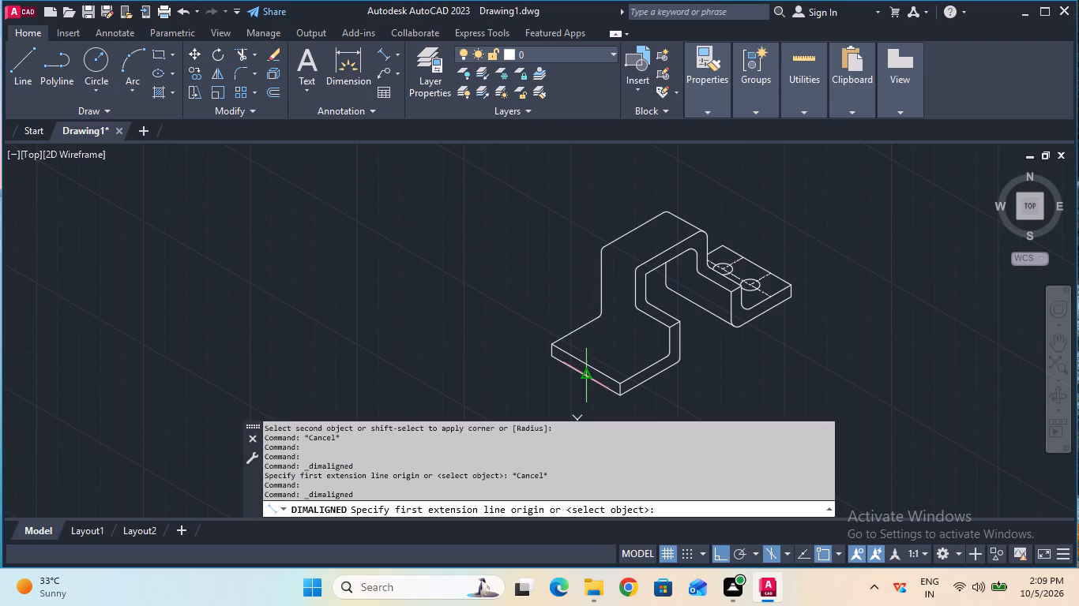
click(618, 398)
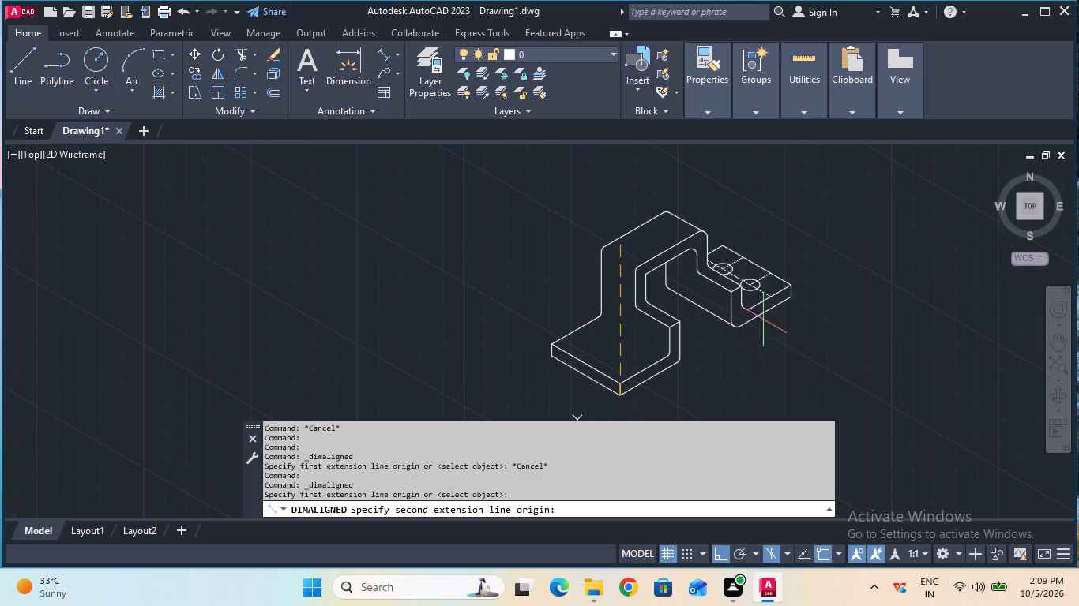
click(788, 297)
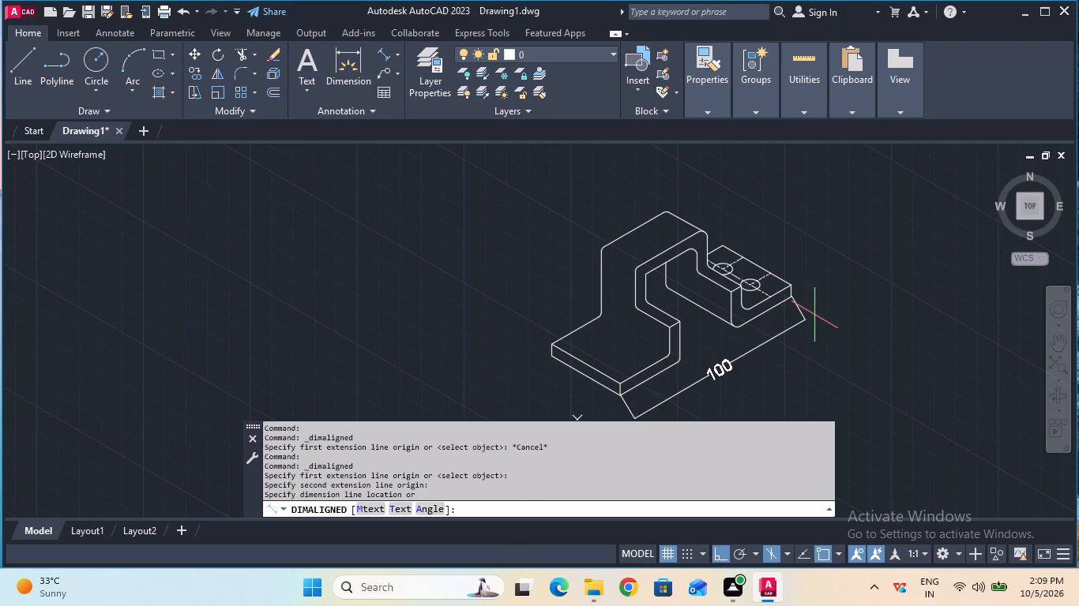
key(Escape)
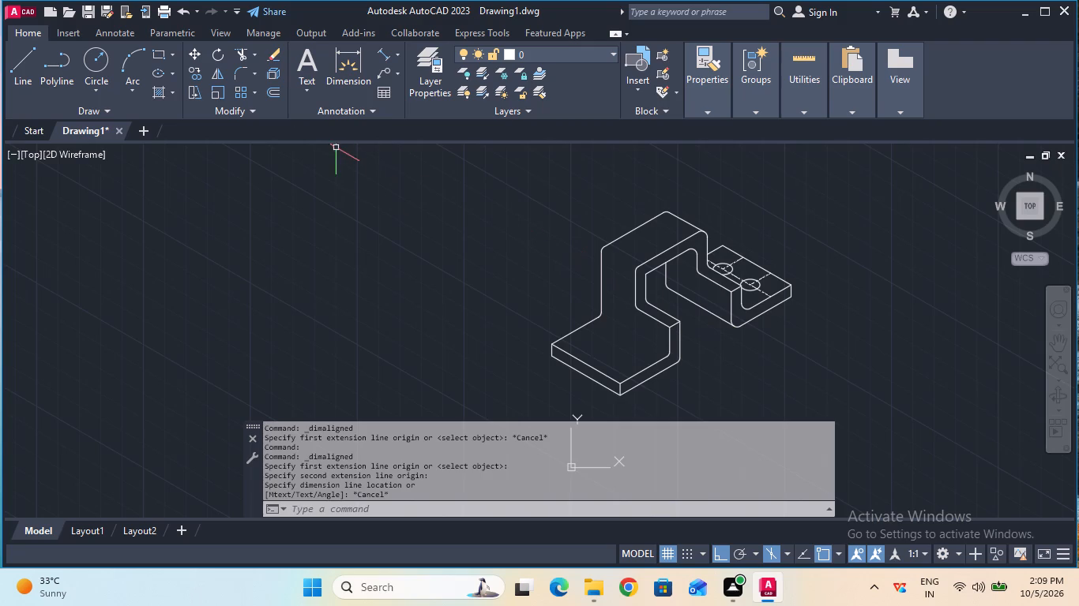
Fillet the opening's upper corner between its inner vertical edge and the sloping top edge at radius 3 mm.
double_click(235, 75)
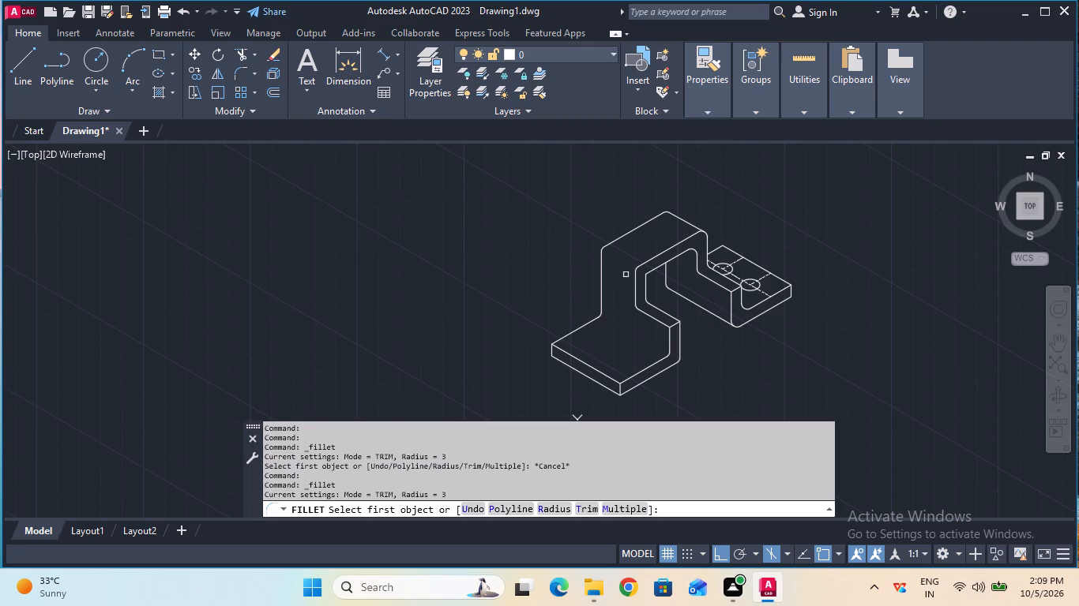
click(648, 286)
double_click(648, 274)
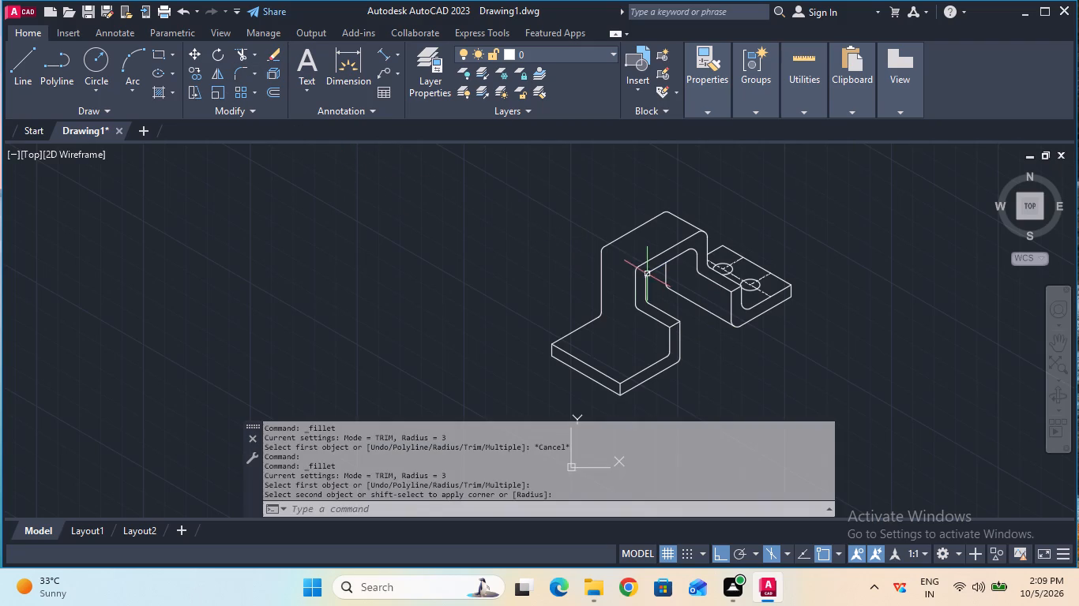
ctrl+scroll(629, 273, up, 1)
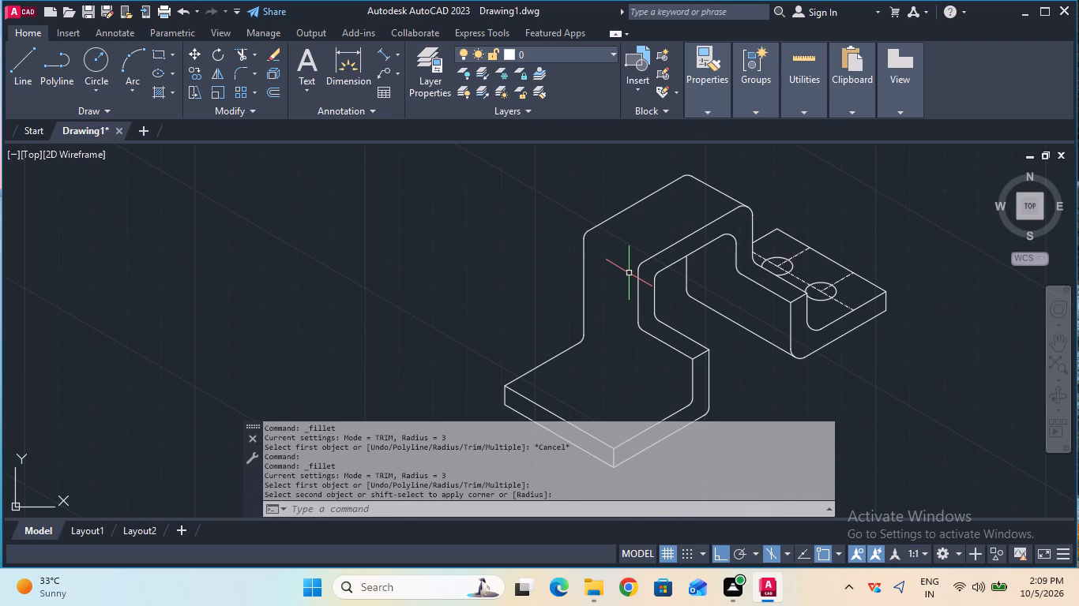
key(Escape)
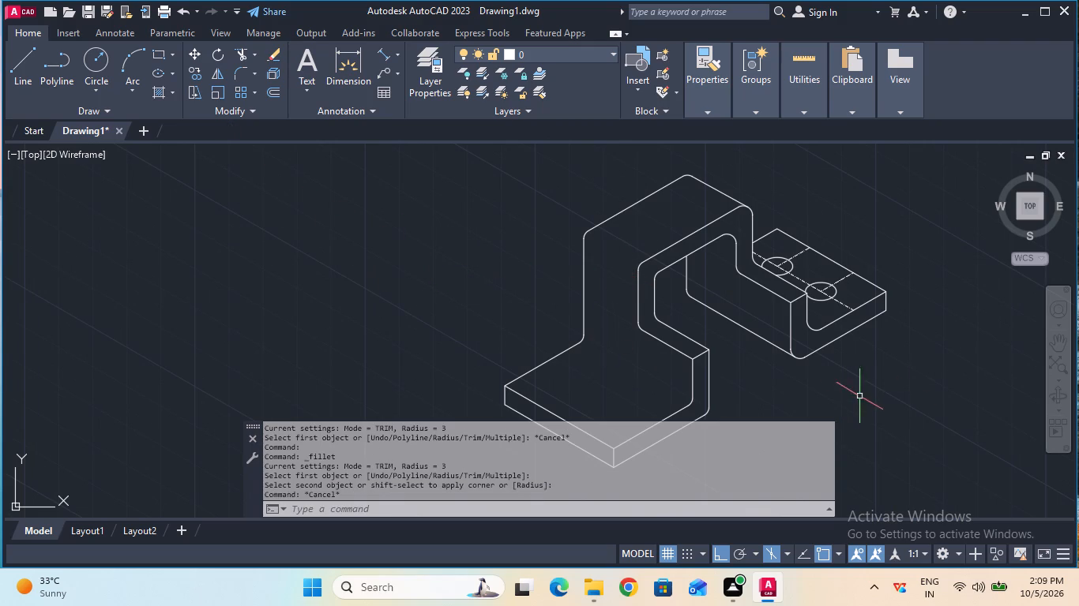
Using the CENTER linetype, draw a line from the midpoint of the front flange's lower side edge, 6 mm up and 12 mm across the top face.
double_click(1064, 350)
drag(946, 371, 957, 300)
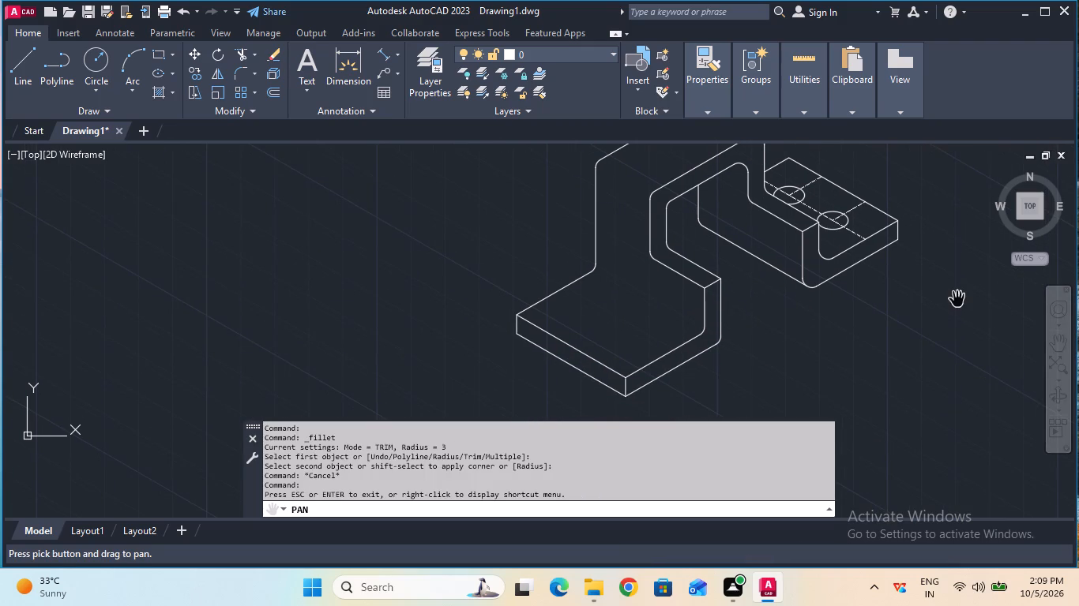
key(Escape)
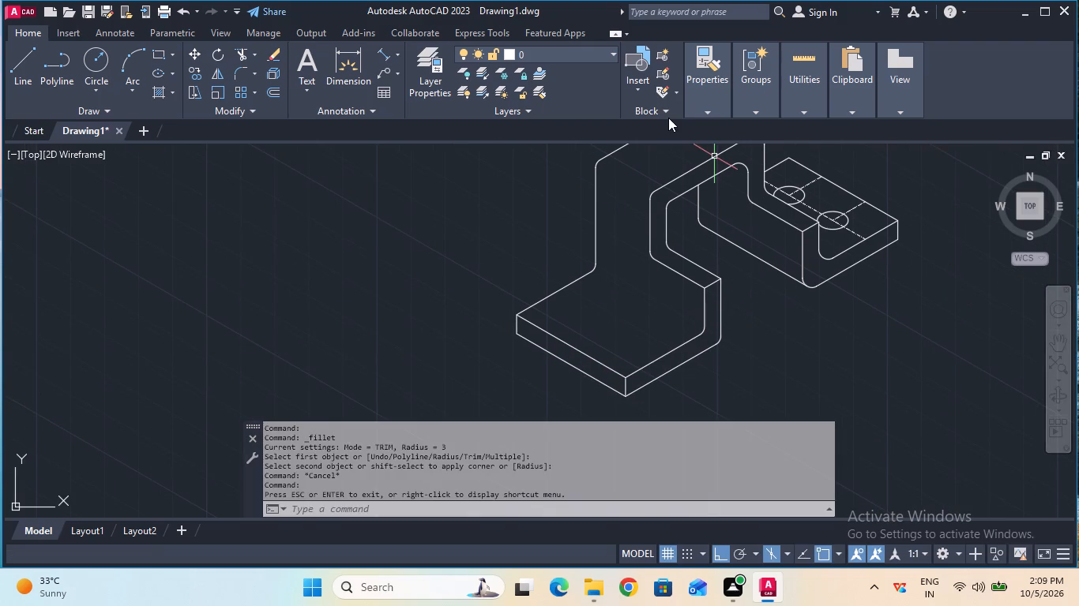
click(699, 109)
click(767, 163)
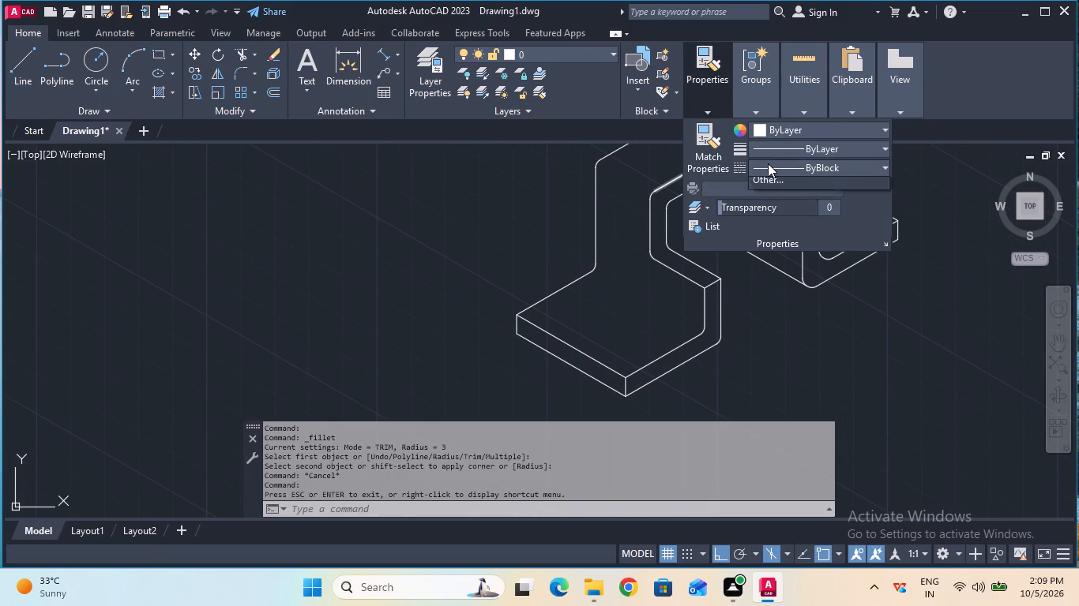
click(783, 219)
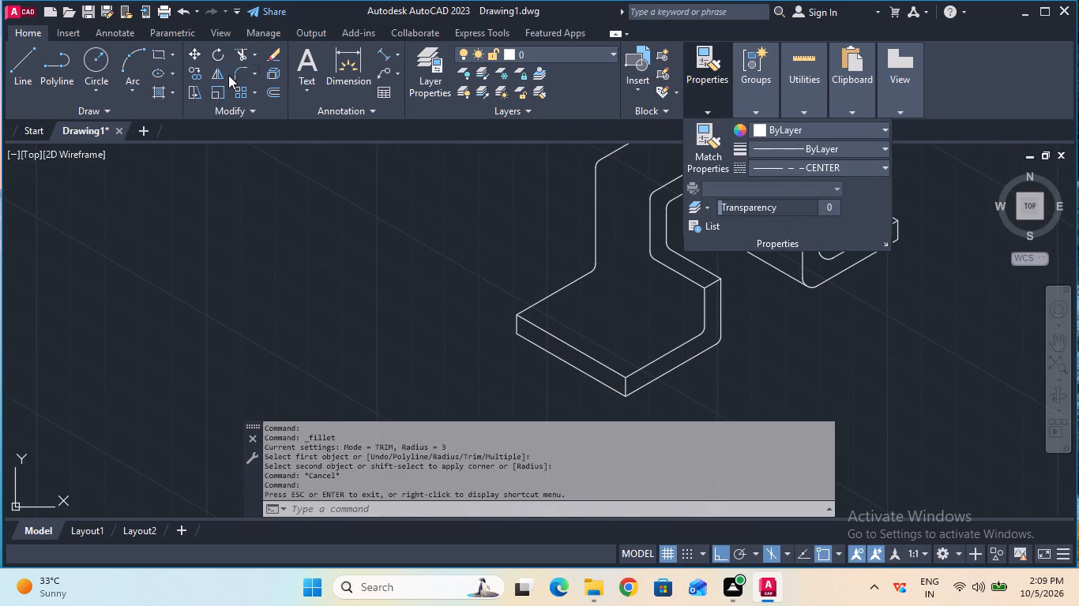
click(36, 76)
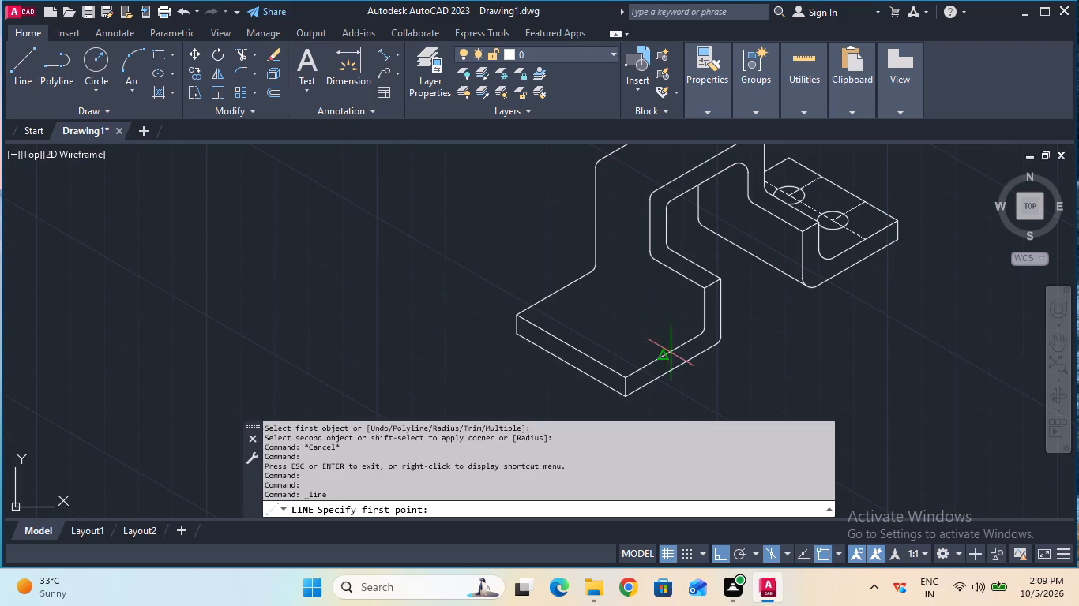
click(675, 368)
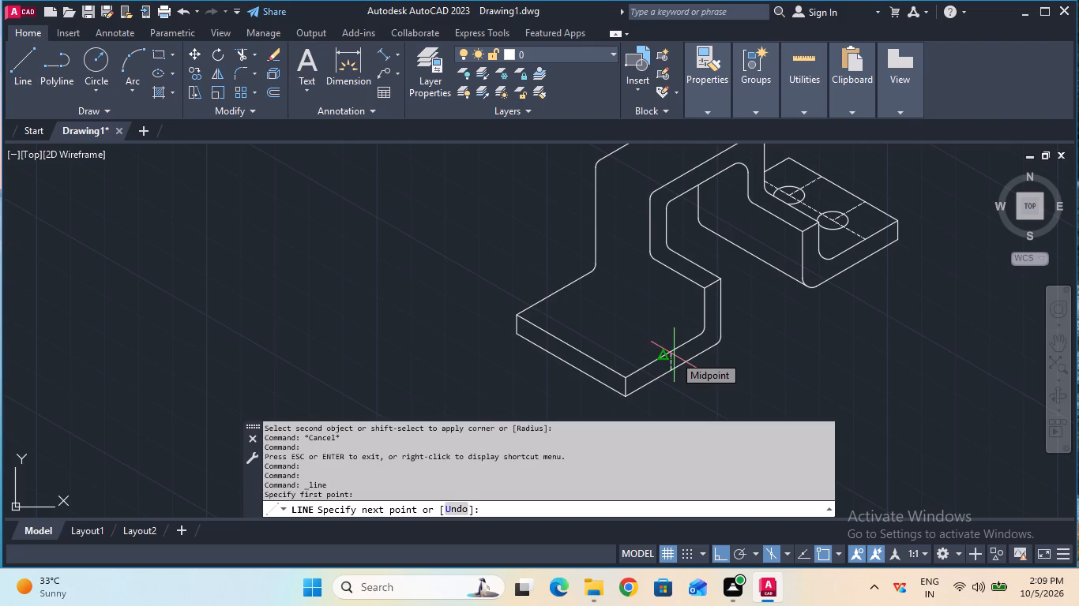
key(6)
key(Return)
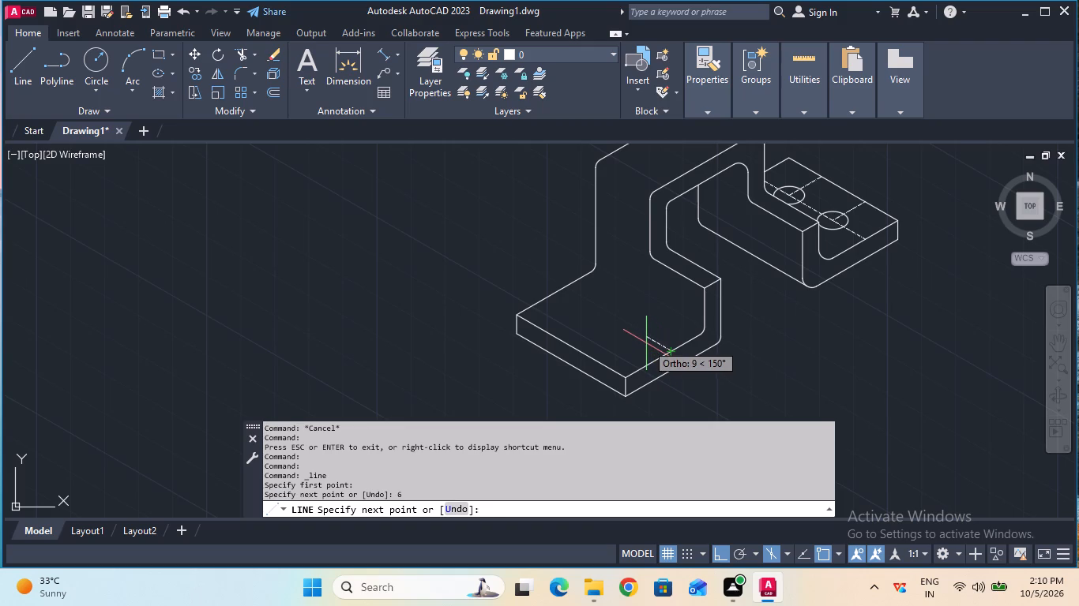
text(40)
key(BackSpace)
key(BackSpace)
text(12)
key(Return)
key(Escape)
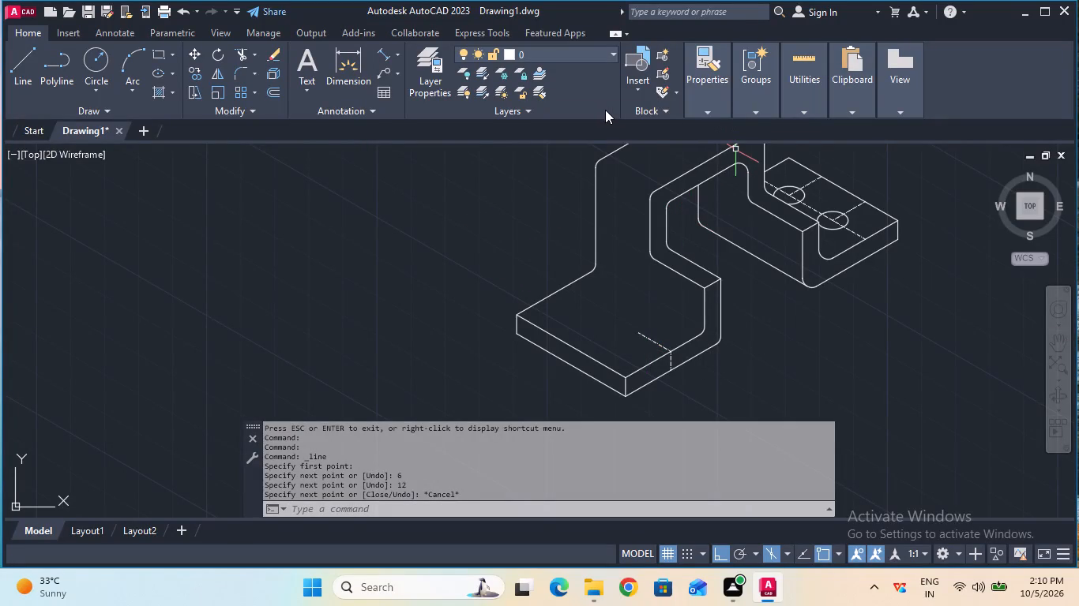
Using the ByBlock linetype, draw a radius 4 mm isocircle in the top isoplane, centred on the end of the front flange's centre line.
click(706, 103)
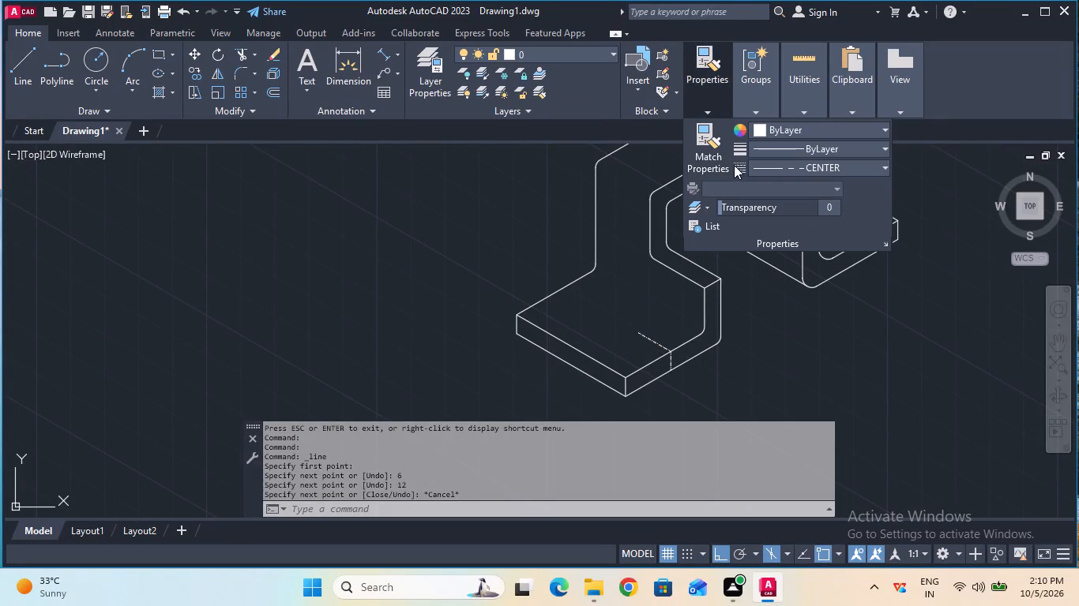
click(765, 164)
click(791, 200)
text(ell)
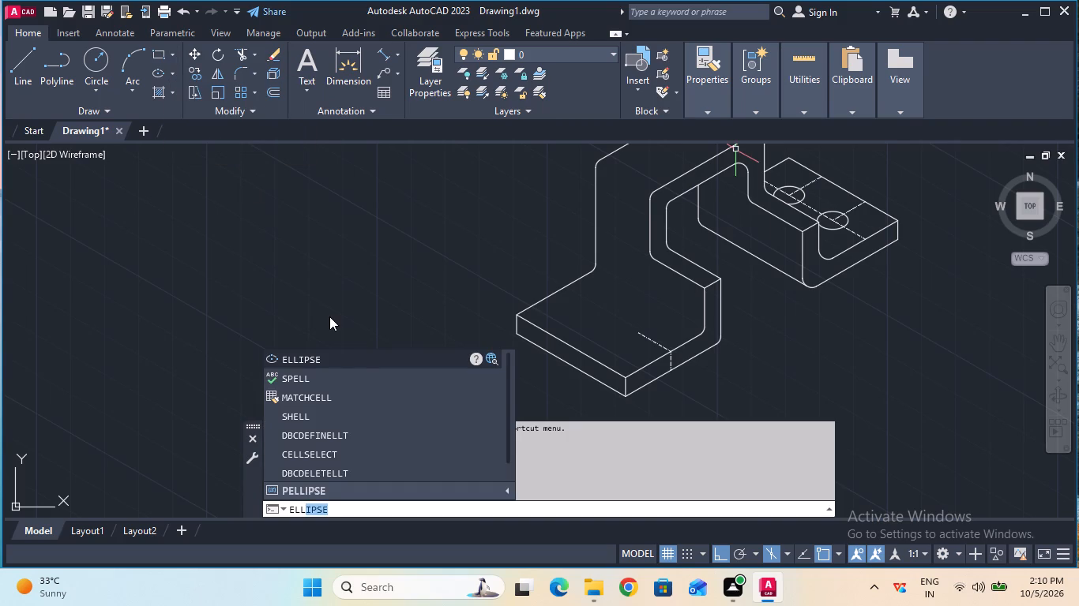
click(358, 359)
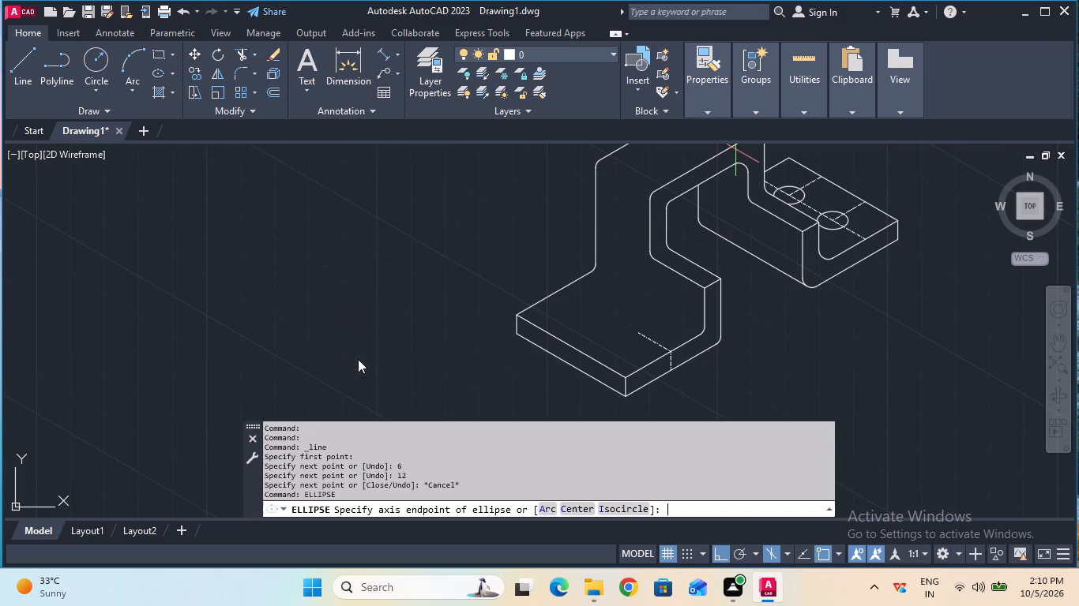
click(619, 512)
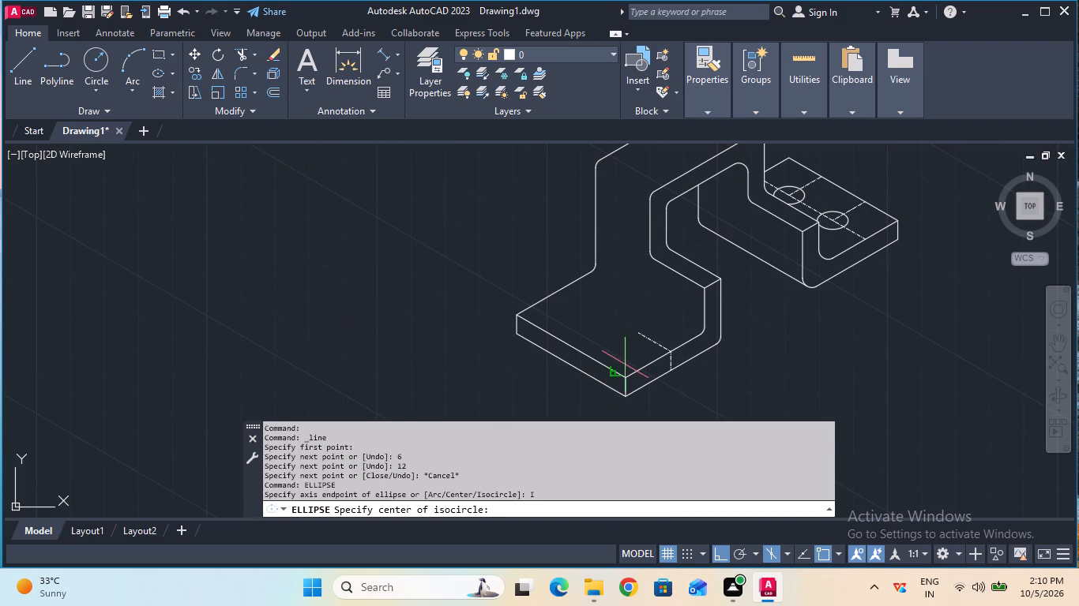
click(638, 330)
key(F5)
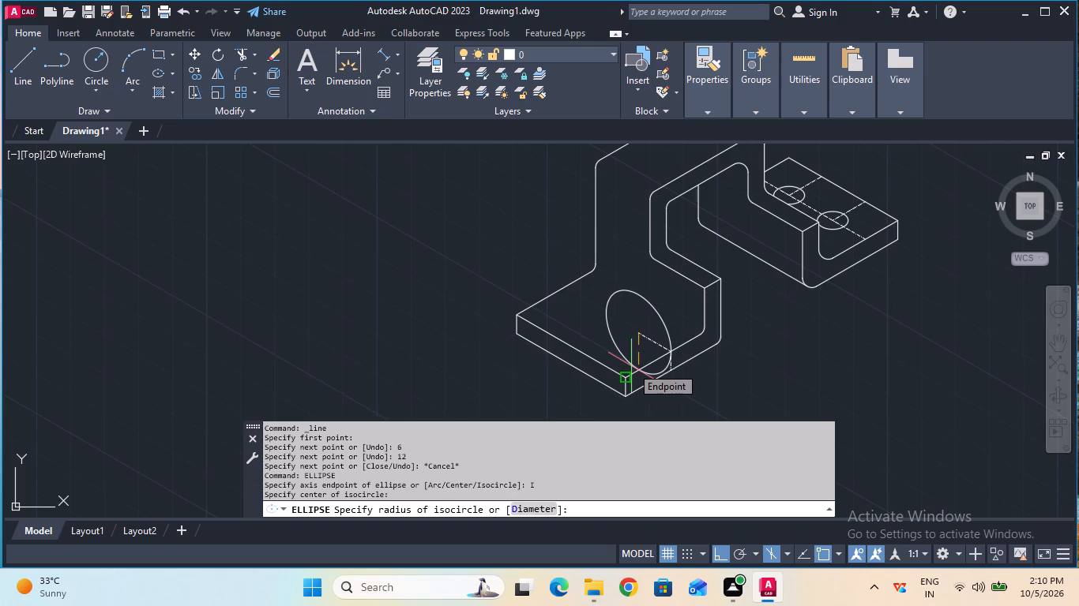
key(4)
key(Return)
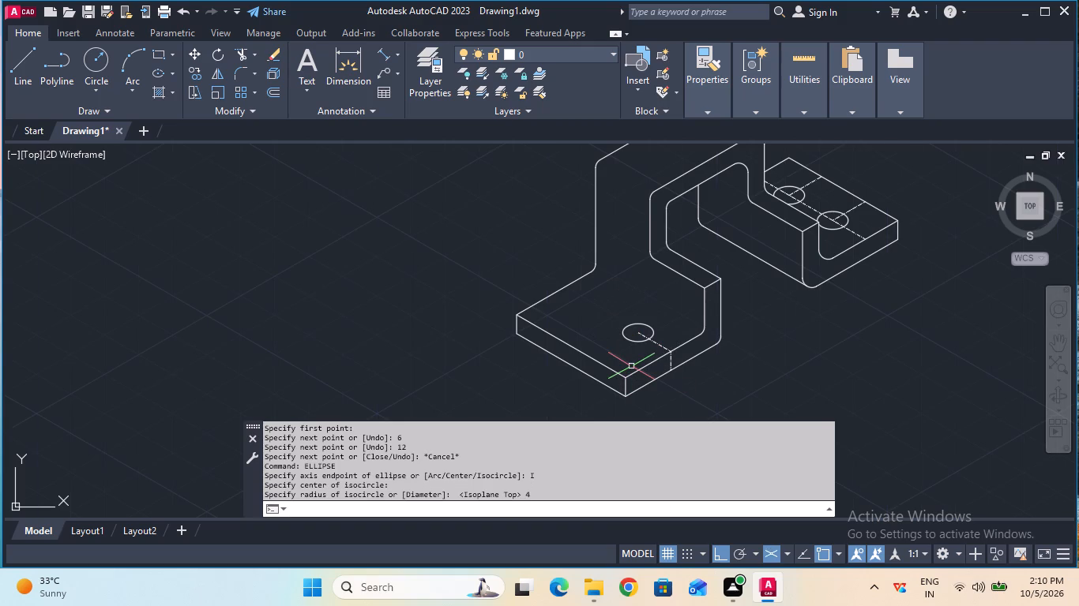
key(Escape)
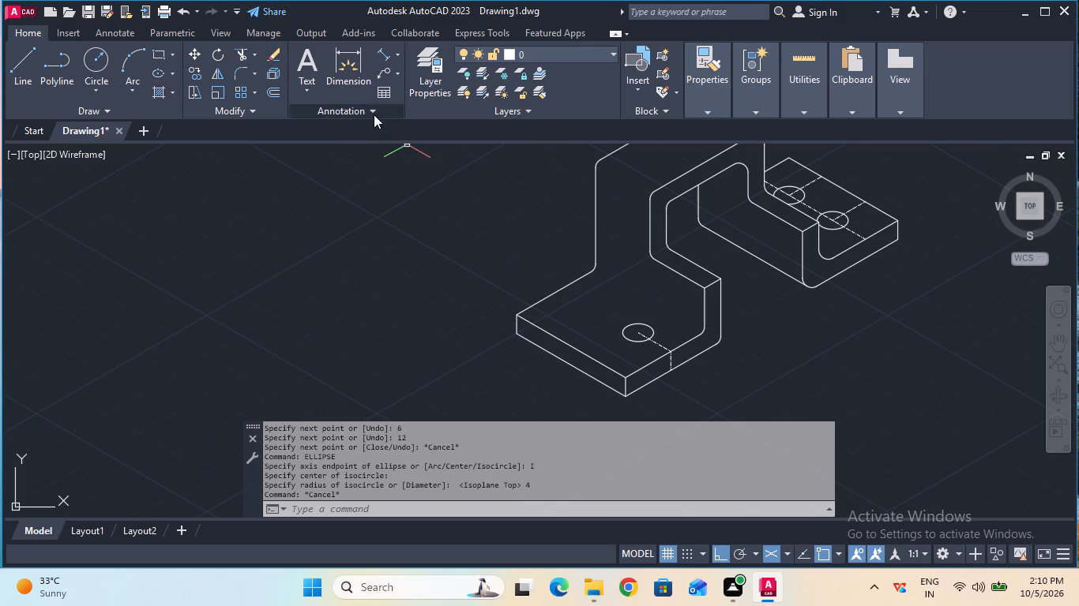
Copy the front flange's hole isocircle 16 mm from its centre along the centre line's direction, farther across the flange.
click(200, 69)
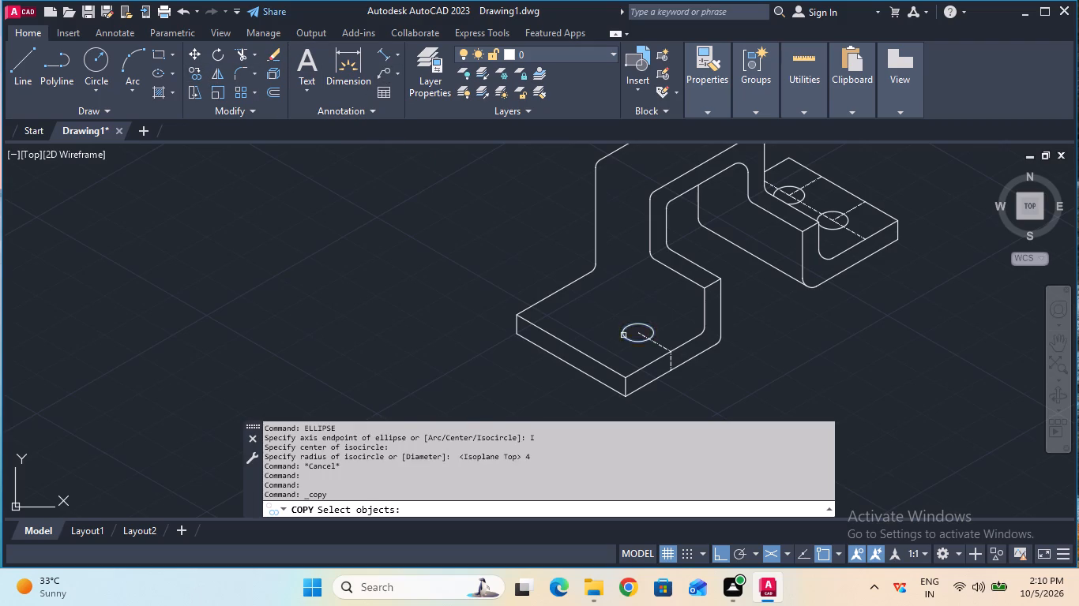
click(623, 335)
key(Return)
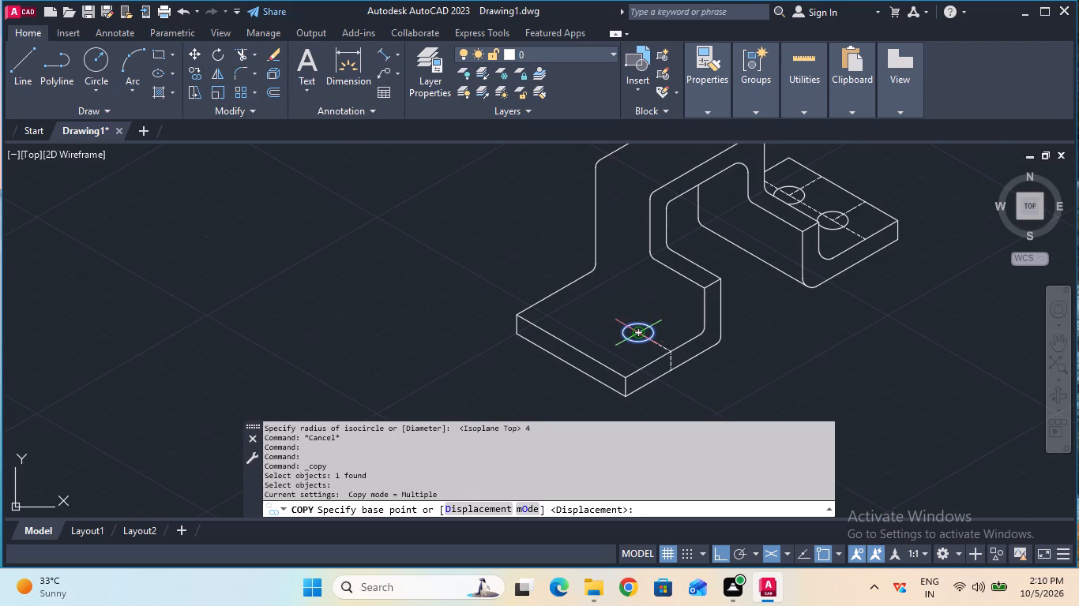
click(641, 328)
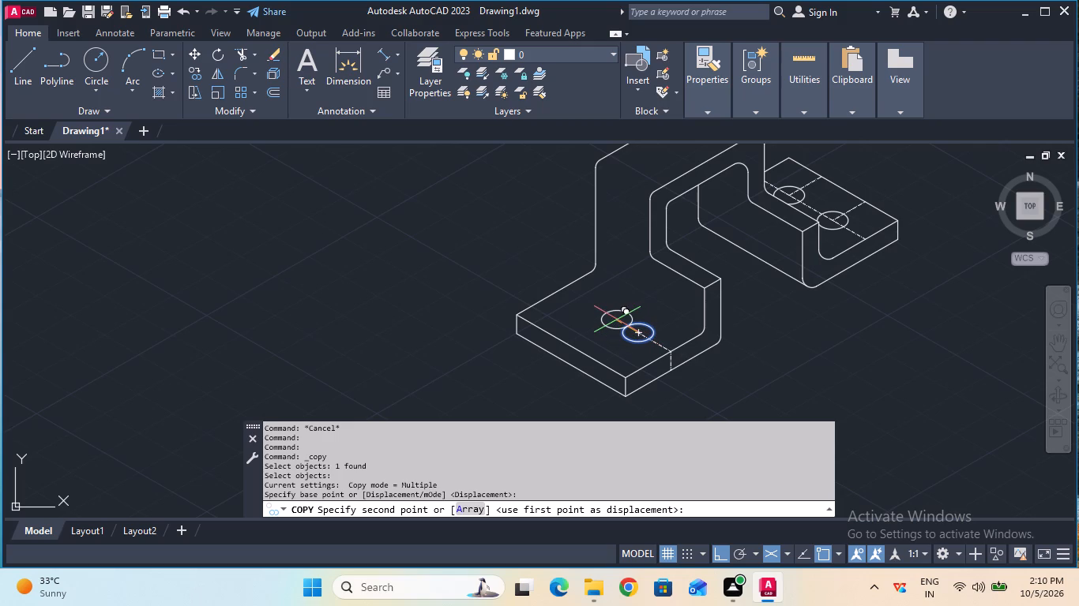
text(16)
key(Return)
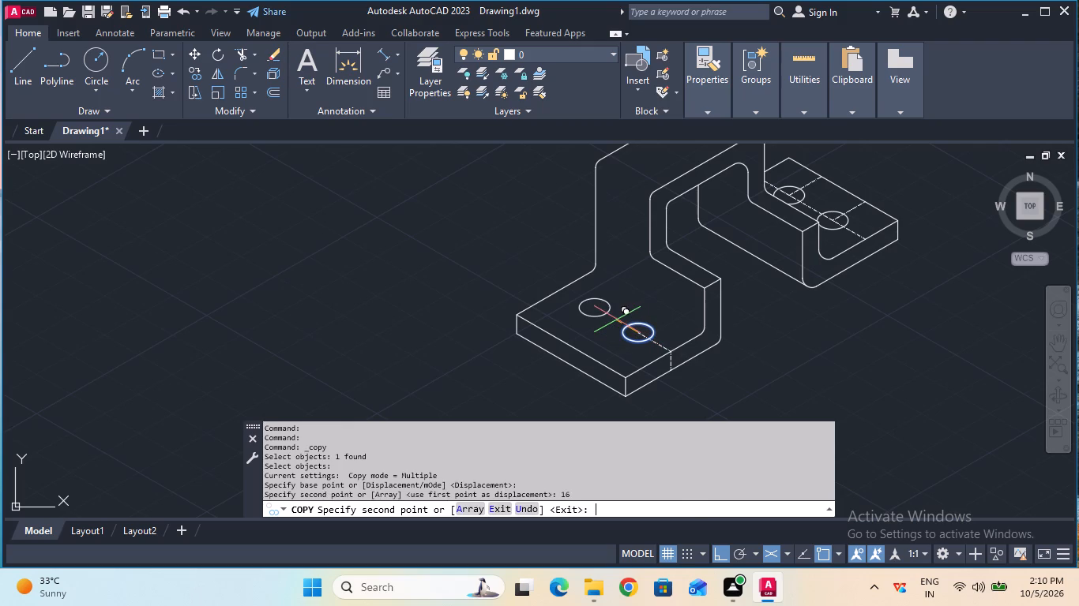
key(Escape)
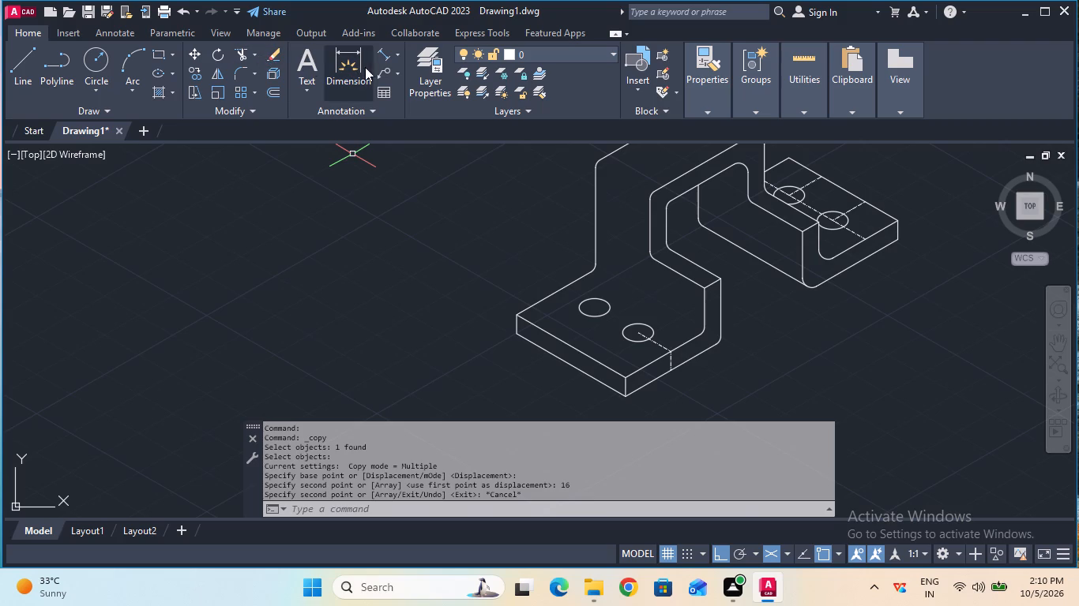
Extend the front flange's centre line through both holes to the opposite edge of the top face.
click(252, 58)
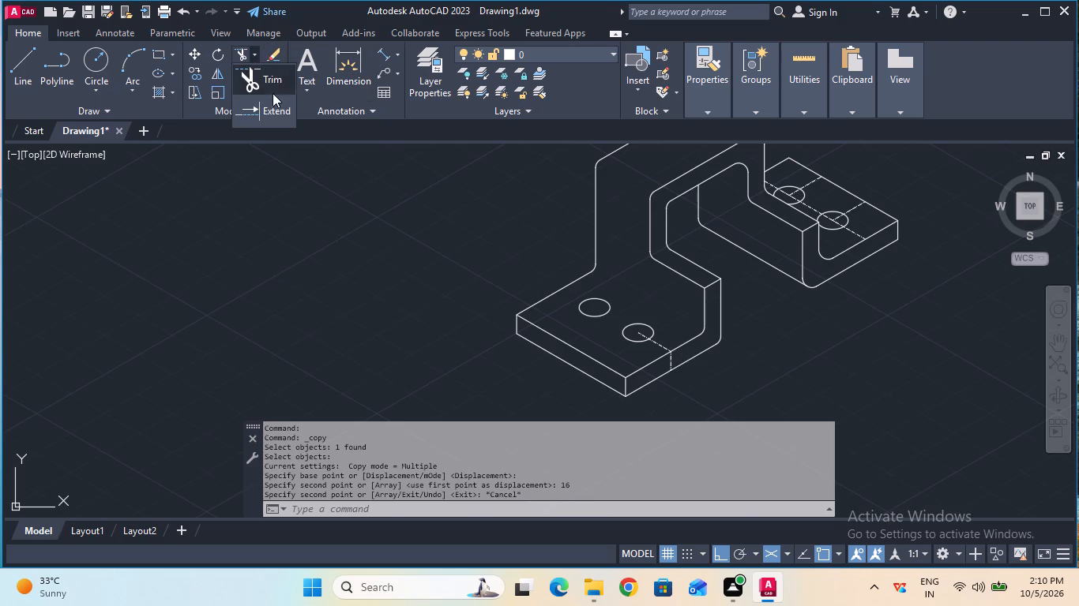
click(275, 97)
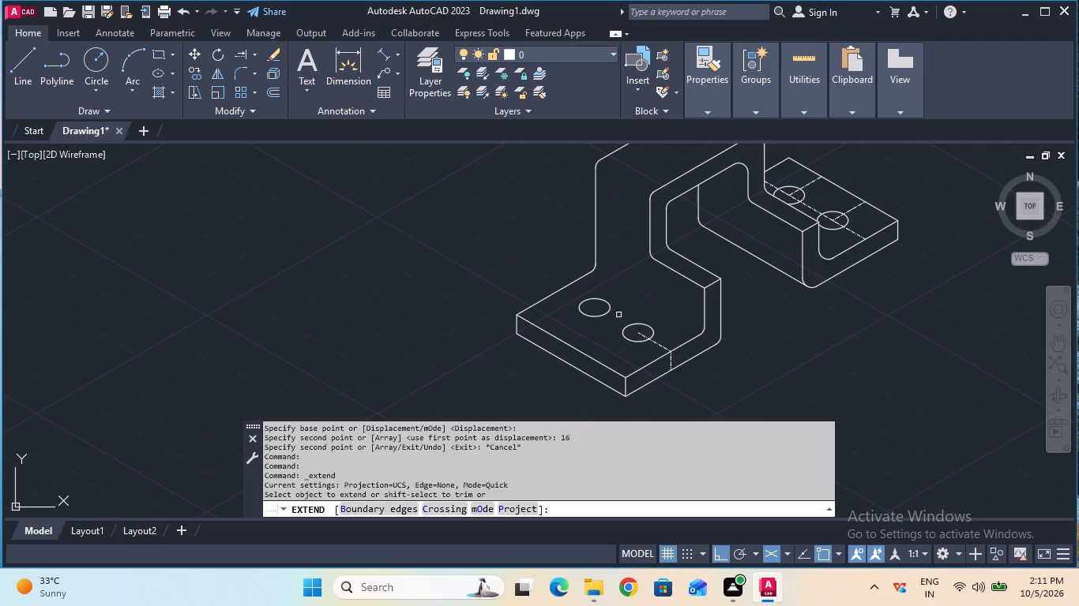
click(641, 335)
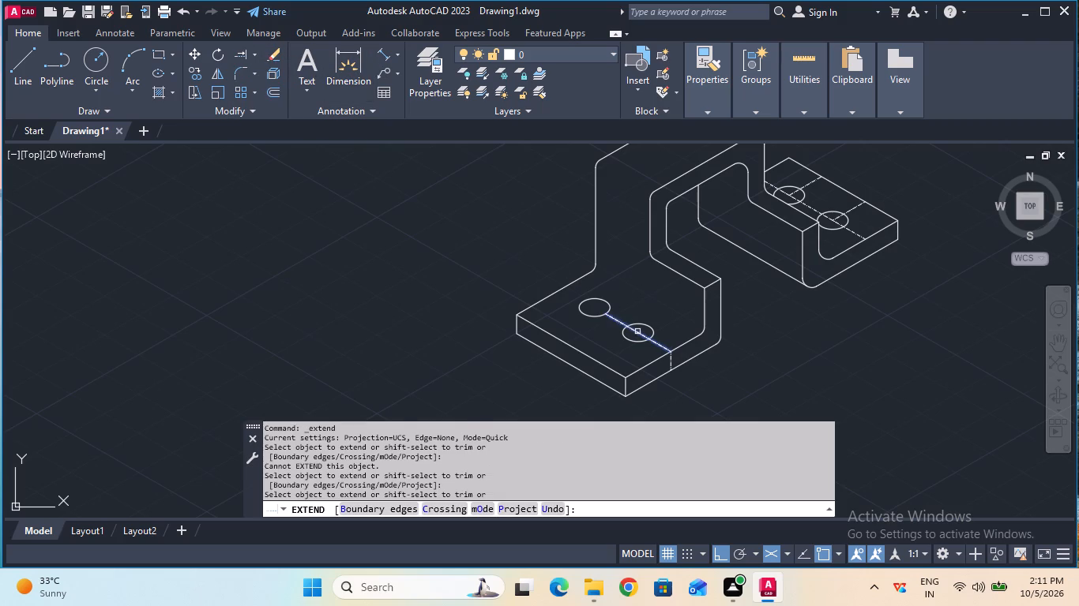
click(637, 331)
click(622, 327)
click(619, 321)
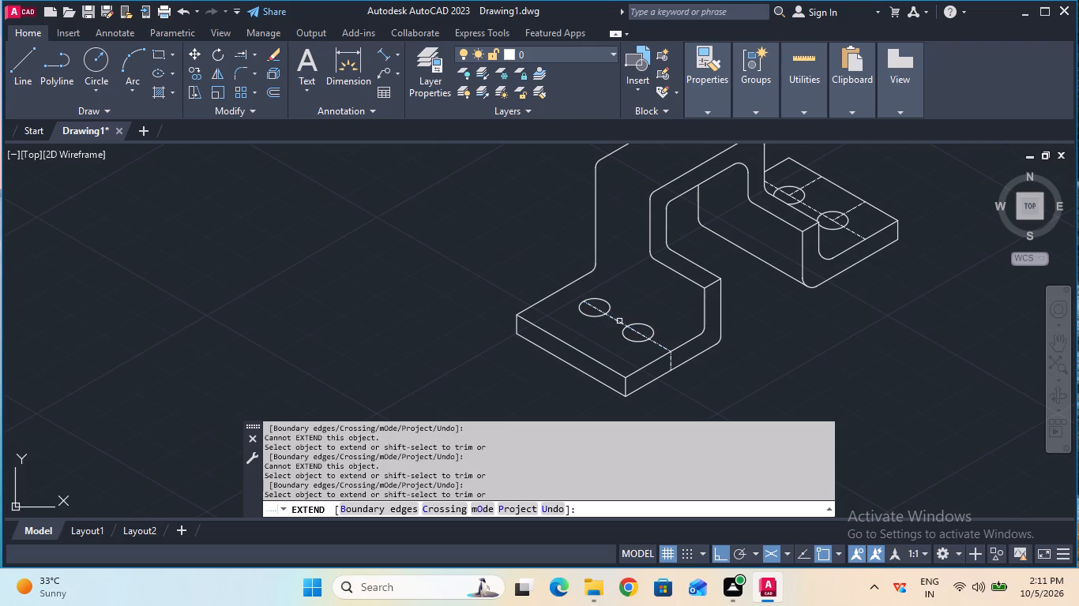
click(617, 318)
key(Escape)
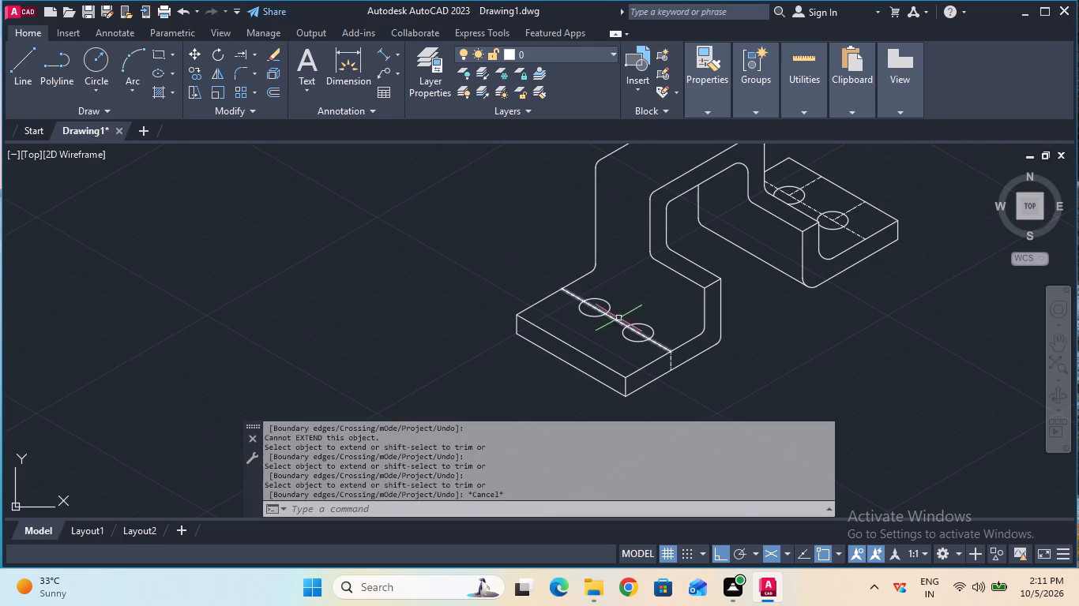
Using the CENTER linetype, draw a 14 mm line from the front flange's farther hole centre toward the outer end, and extend it to that edge.
click(693, 108)
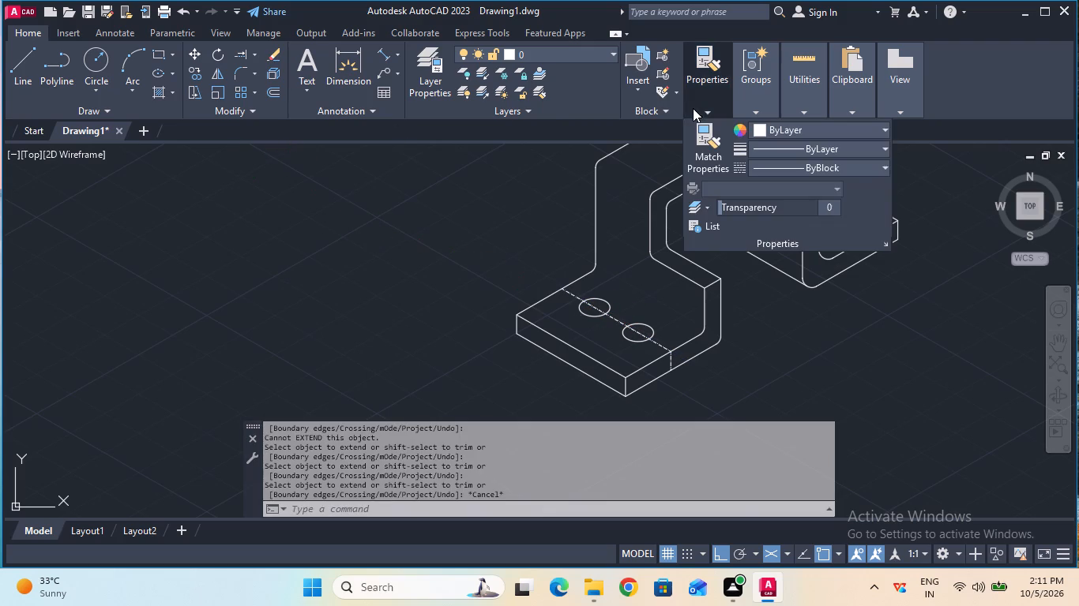
click(769, 168)
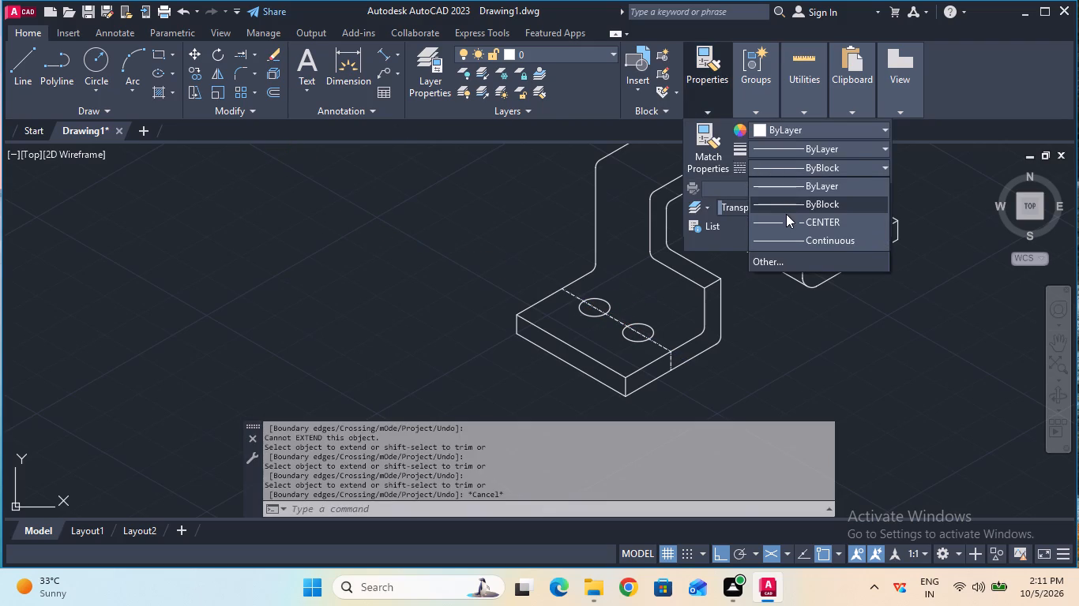
click(788, 219)
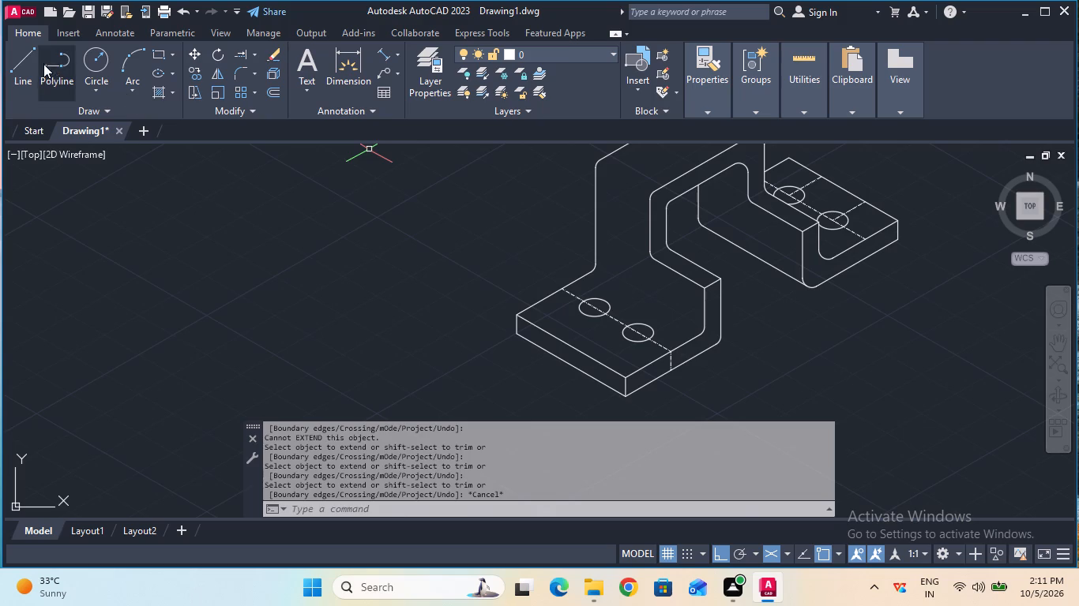
click(21, 59)
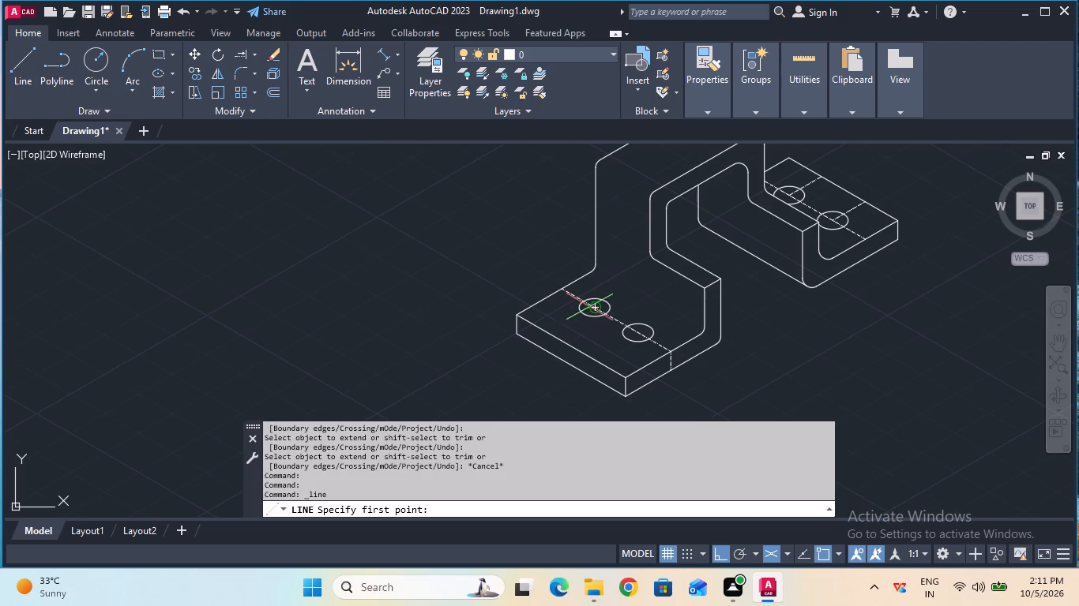
click(593, 307)
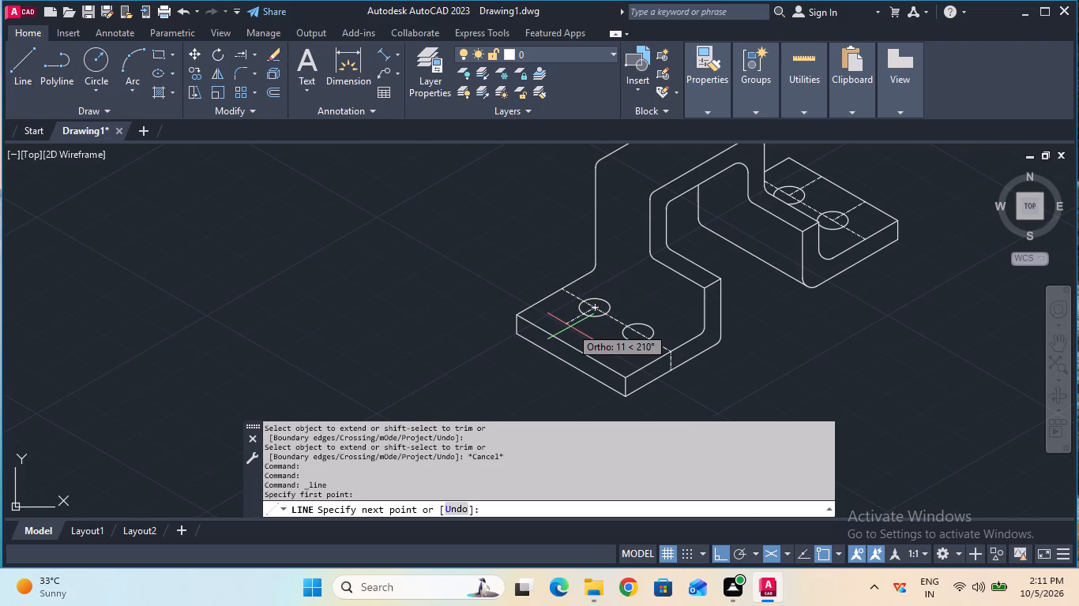
text(14)
key(Return)
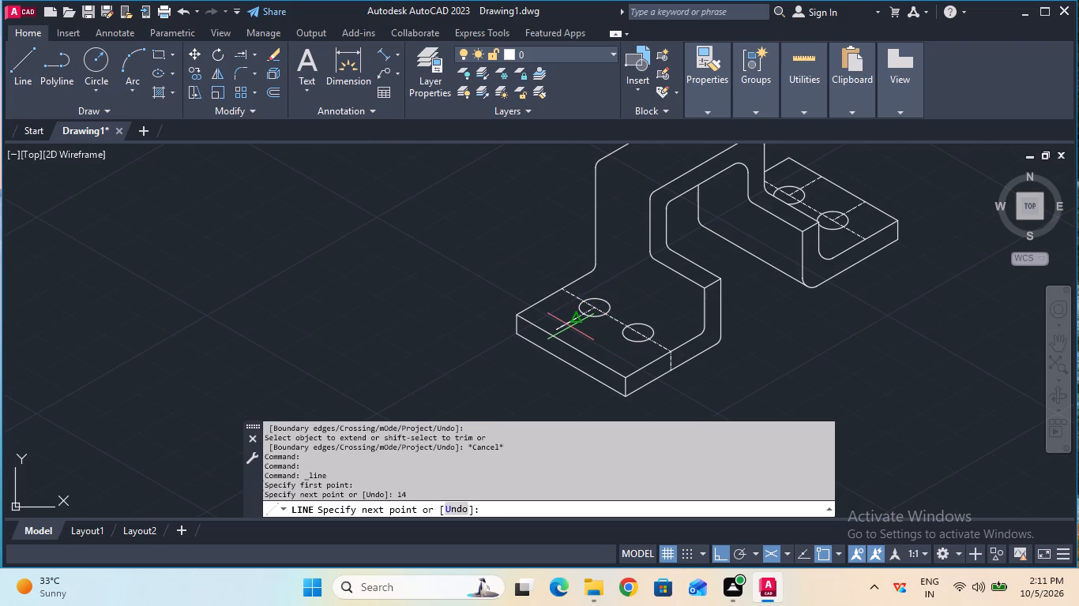
key(Escape)
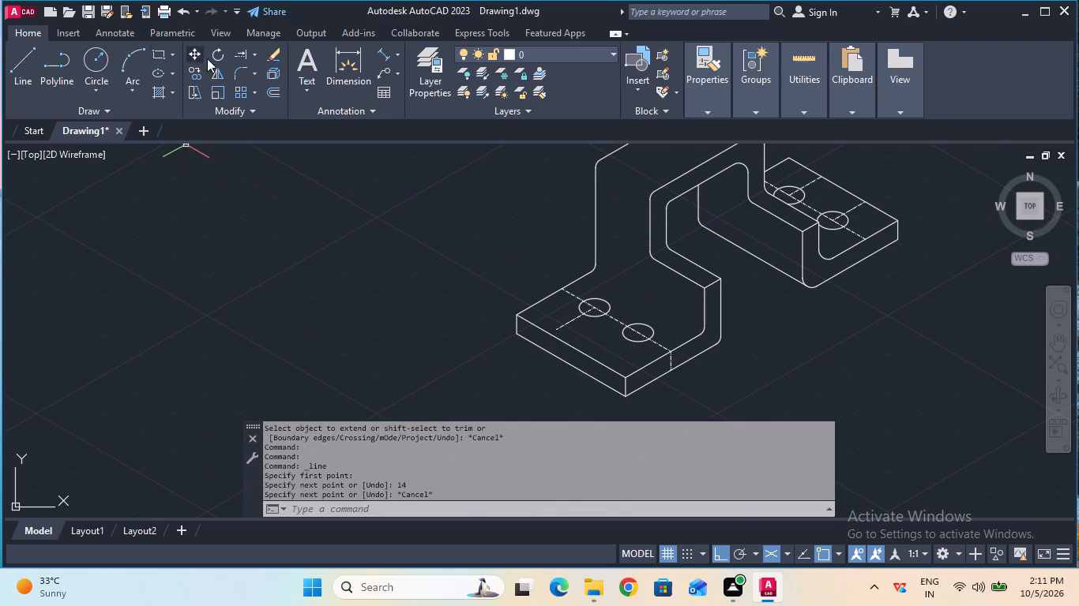
click(244, 57)
click(559, 325)
key(Escape)
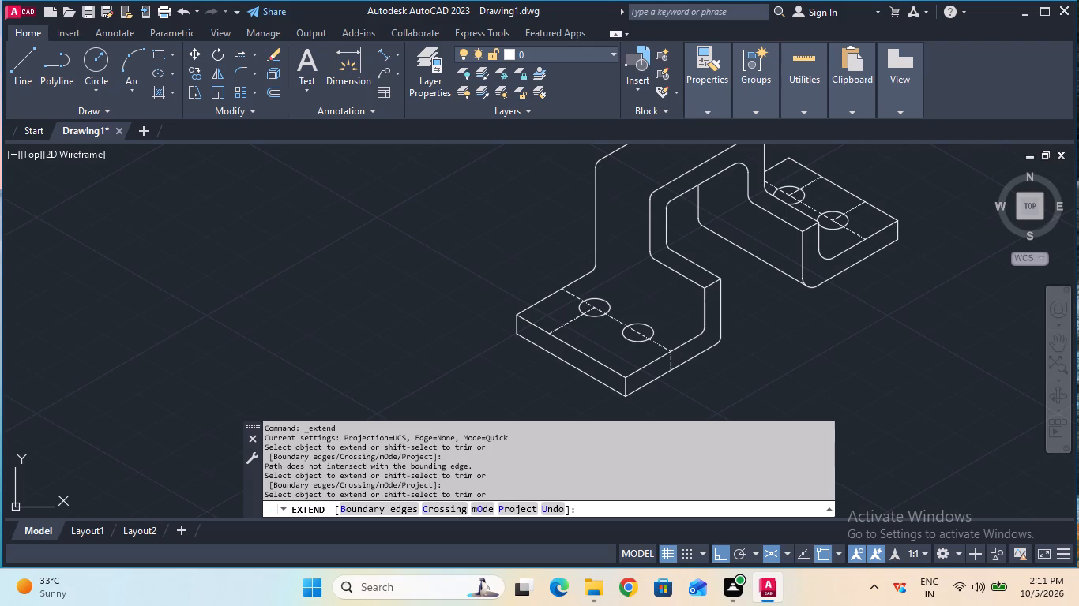
Draw a 14 mm centre line from the front flange's nearer hole centre toward the outer end, and extend it to that edge.
click(30, 66)
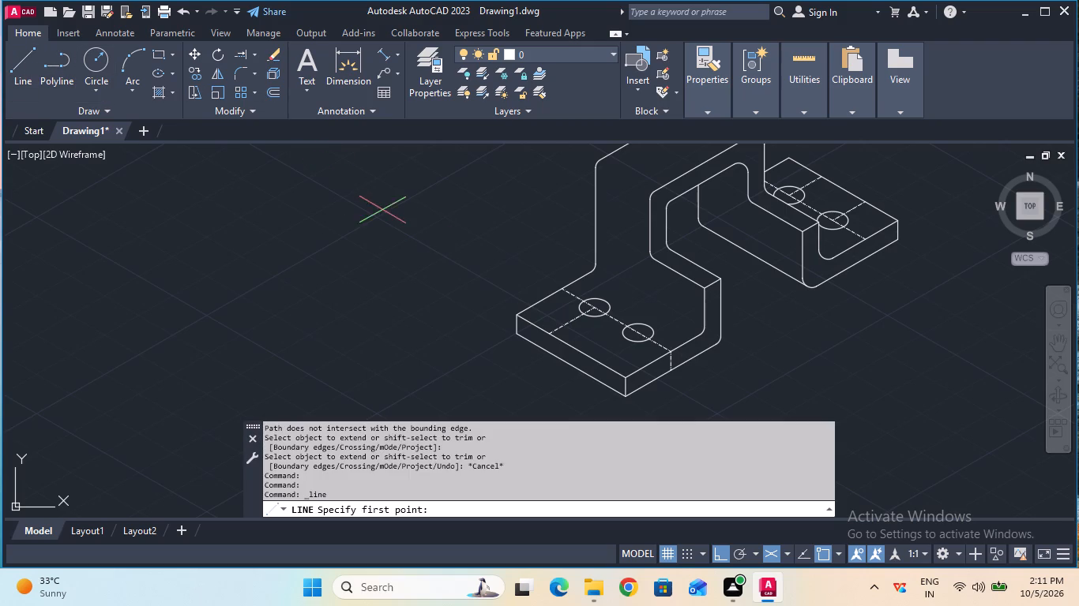
click(644, 330)
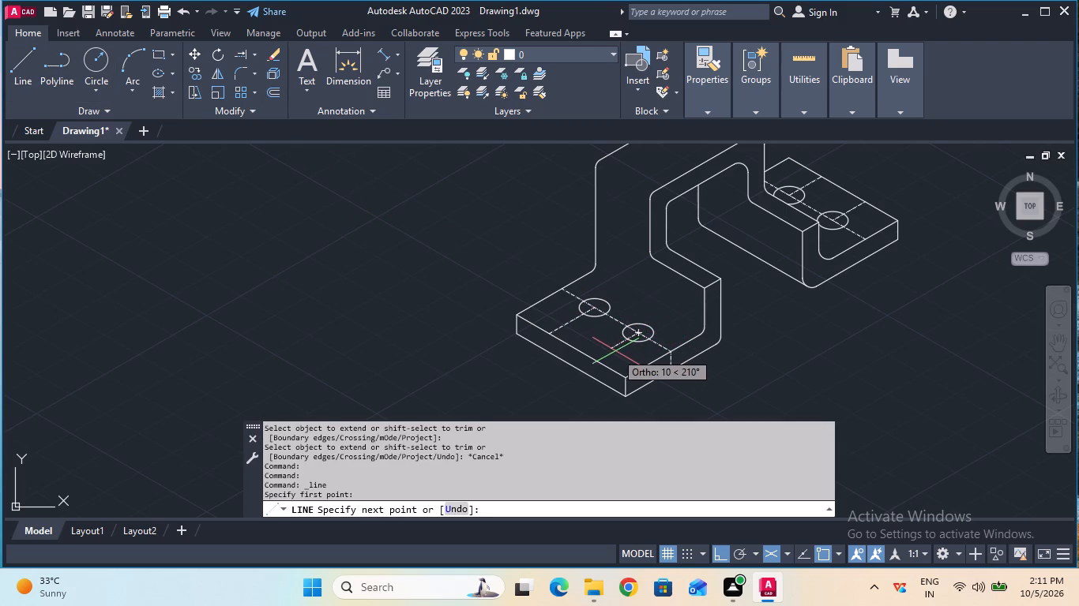
text(14)
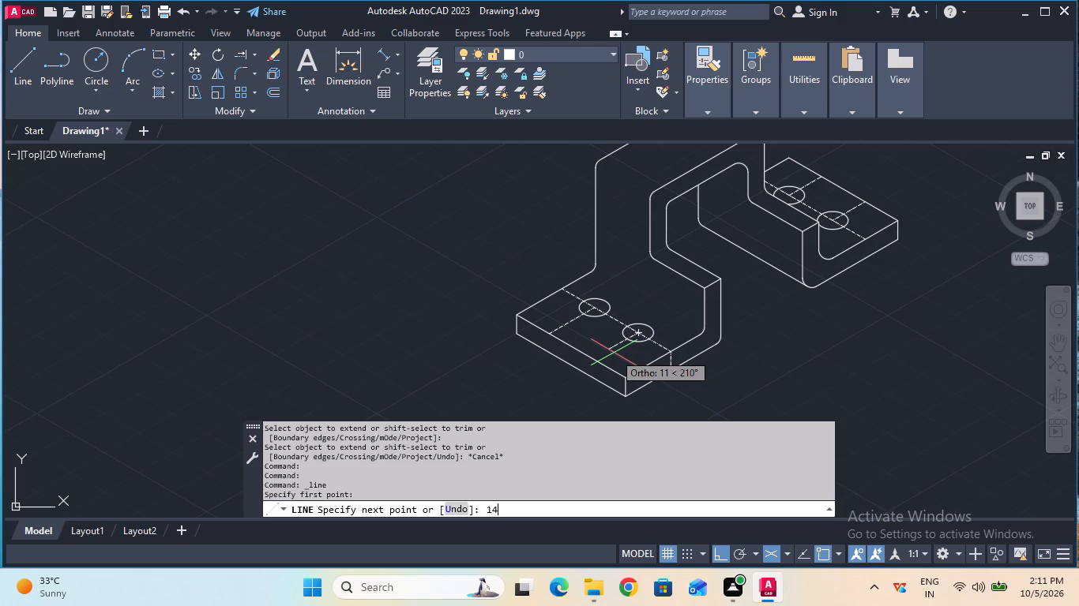
key(Return)
key(Escape)
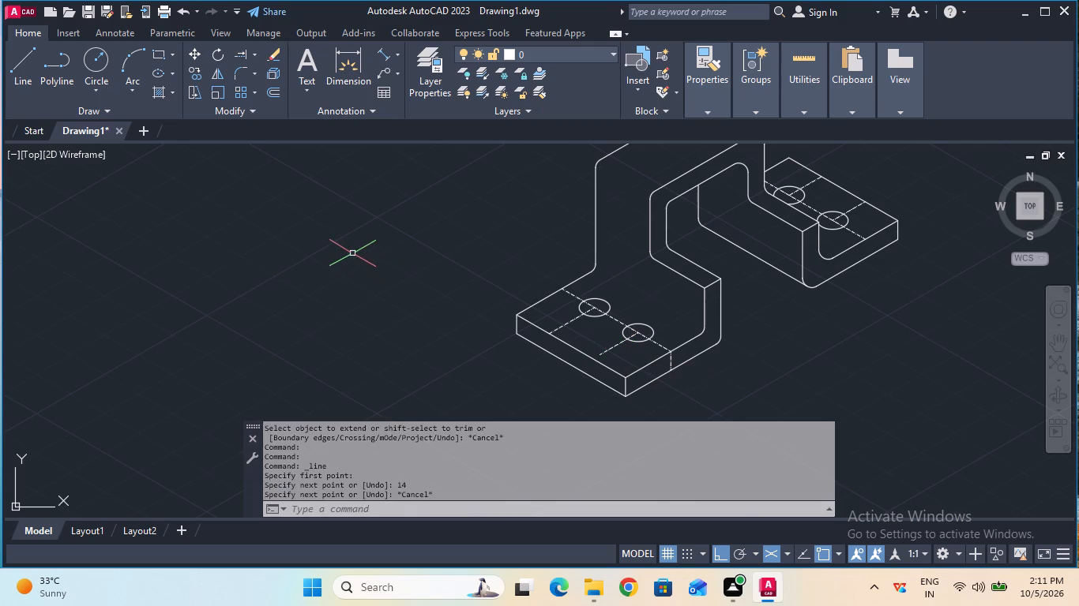
click(246, 56)
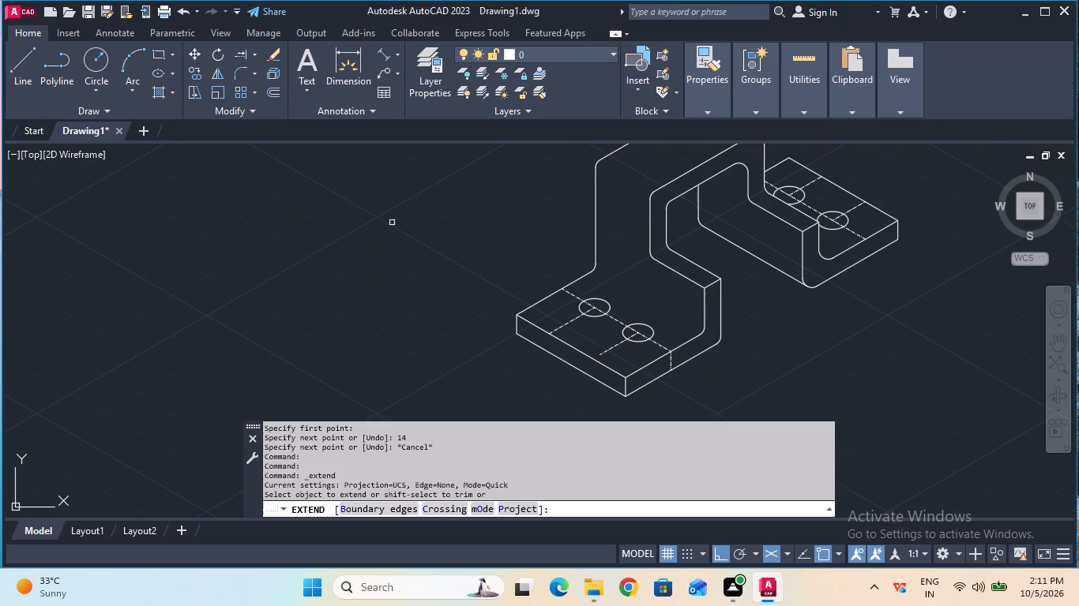
click(607, 354)
key(Escape)
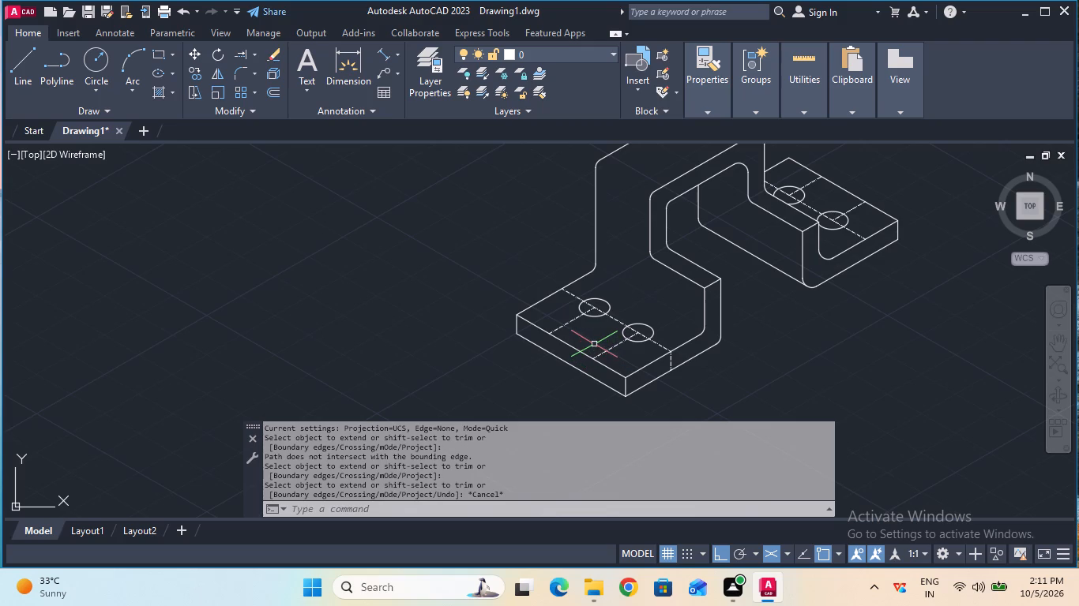
Select the whole bracket and join its objects.
ctrl+scroll(594, 344, down, 1)
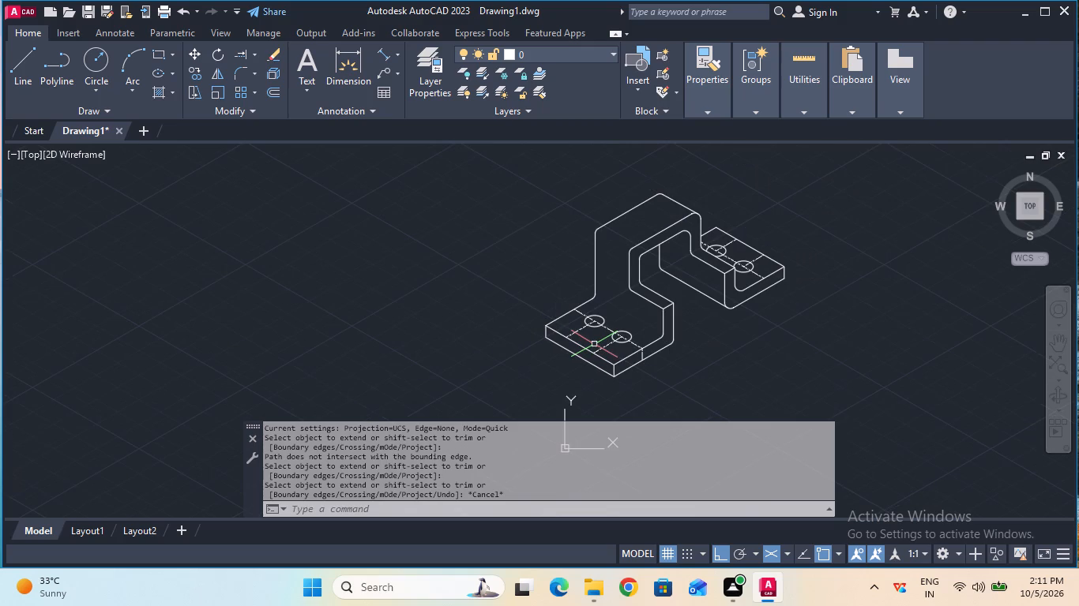
click(419, 162)
click(825, 408)
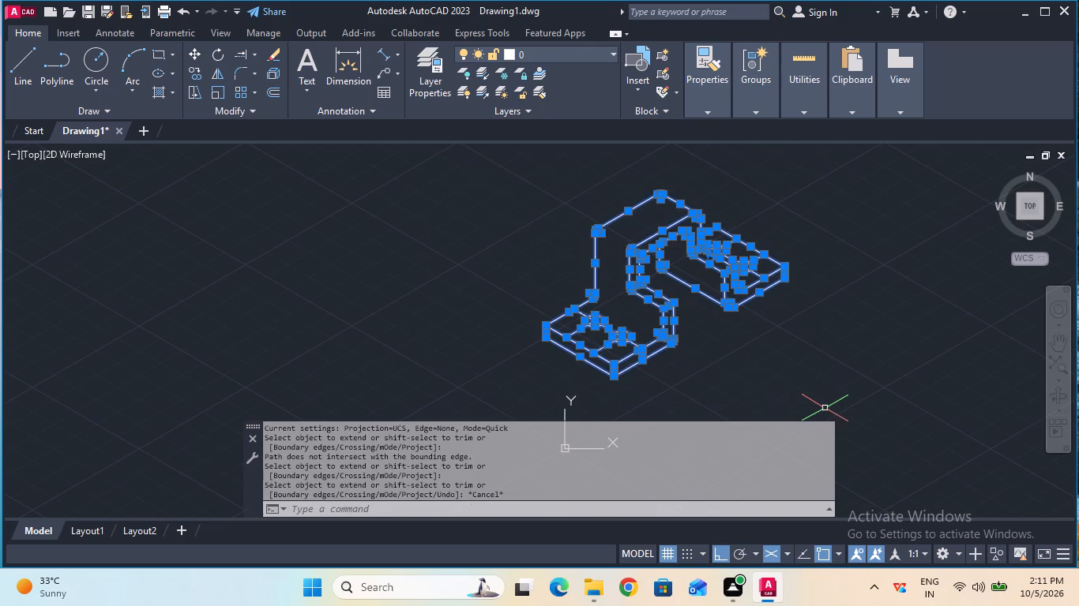
text(joi)
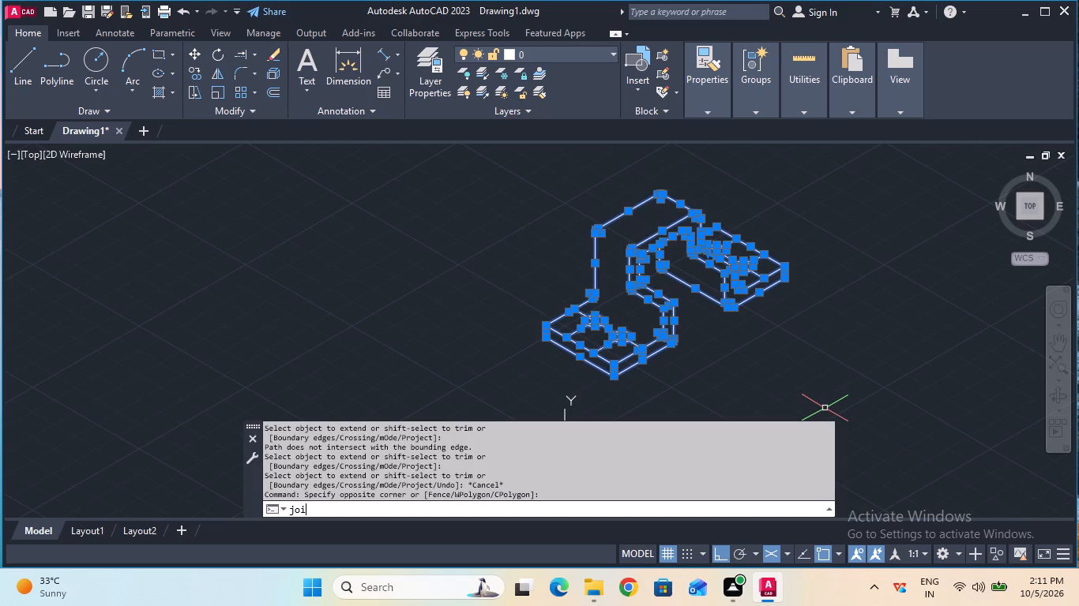
click(447, 488)
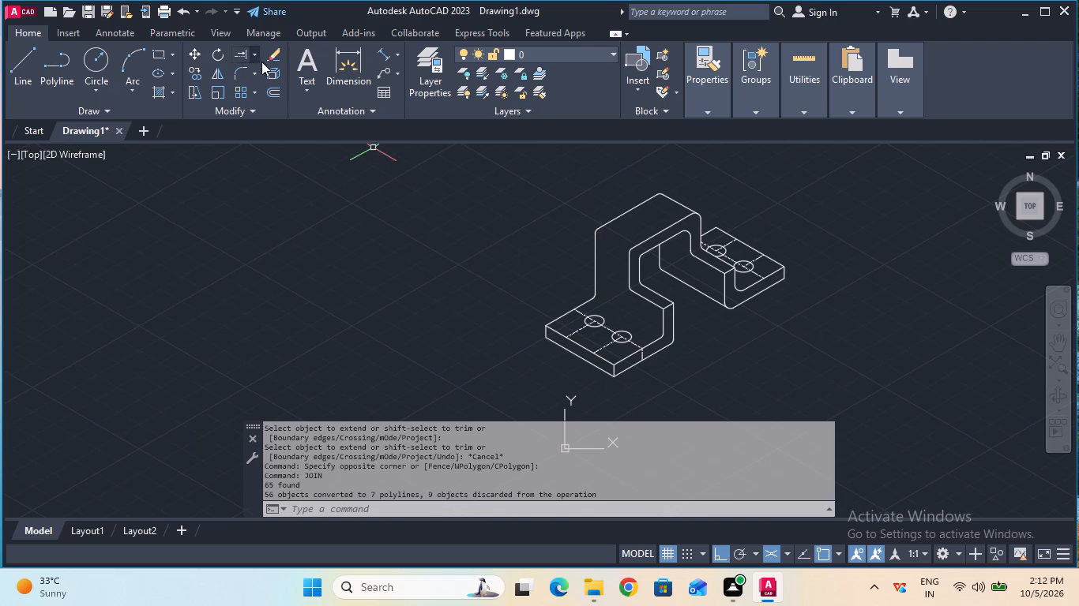
Add an aligned dimension for the bracket's overall length, from the front flange's lower outer corner to the rear flange's lower outer corner.
click(388, 56)
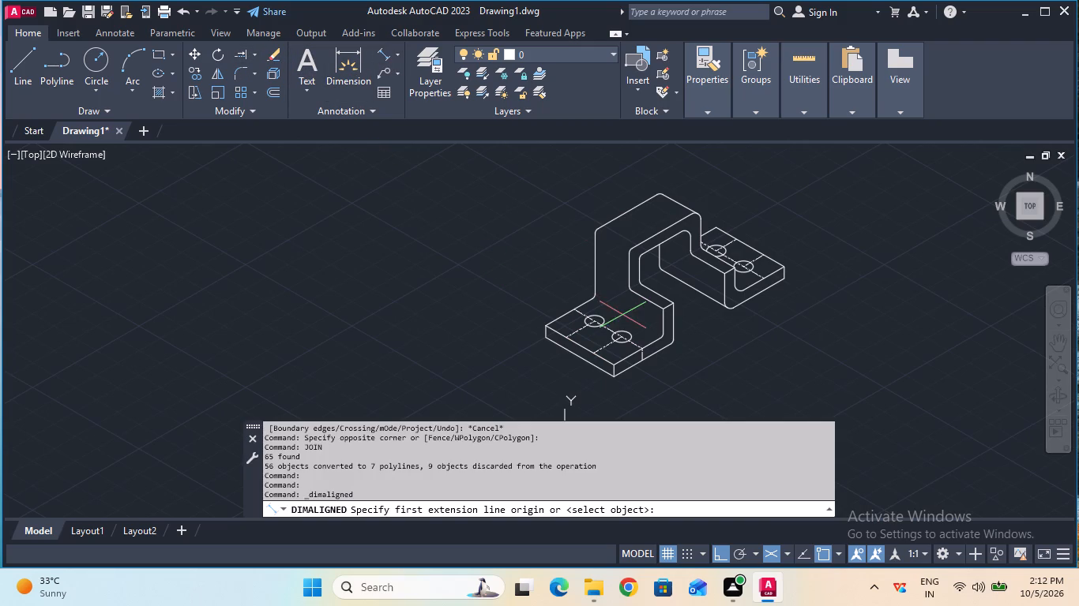
click(618, 376)
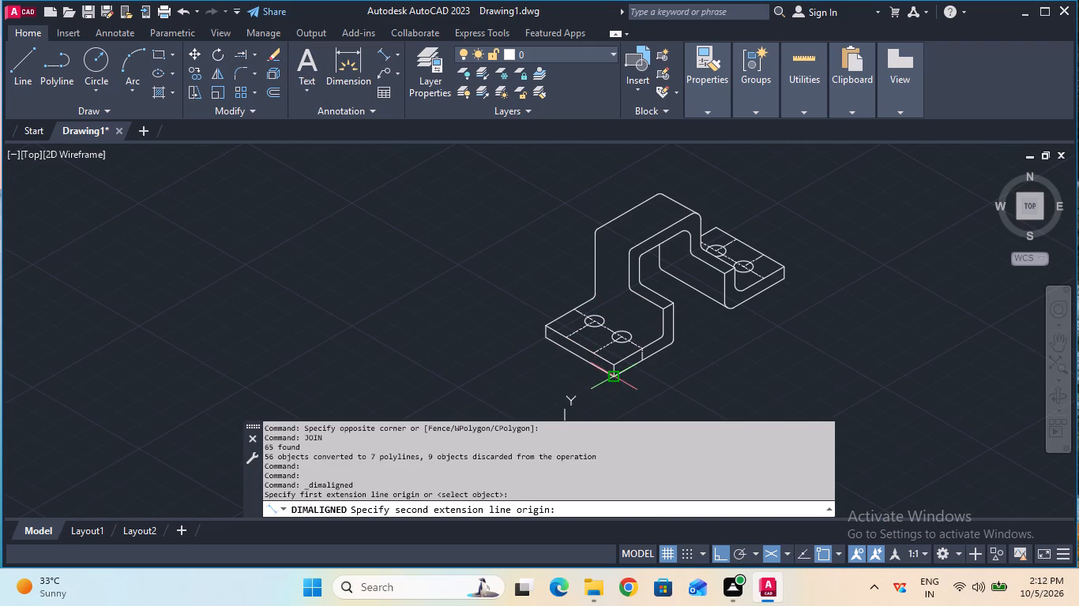
click(784, 282)
click(804, 324)
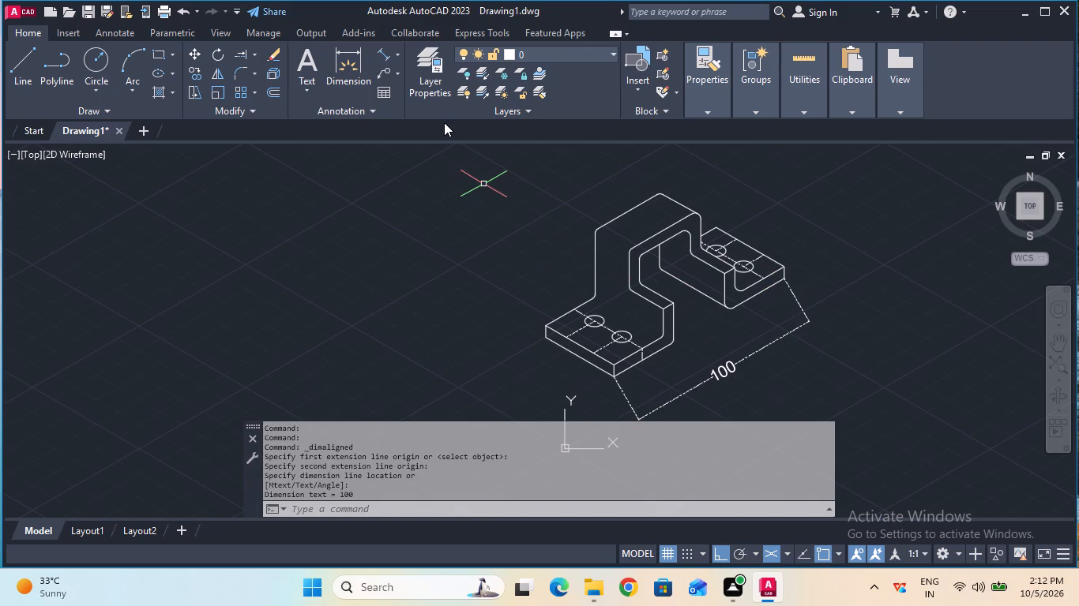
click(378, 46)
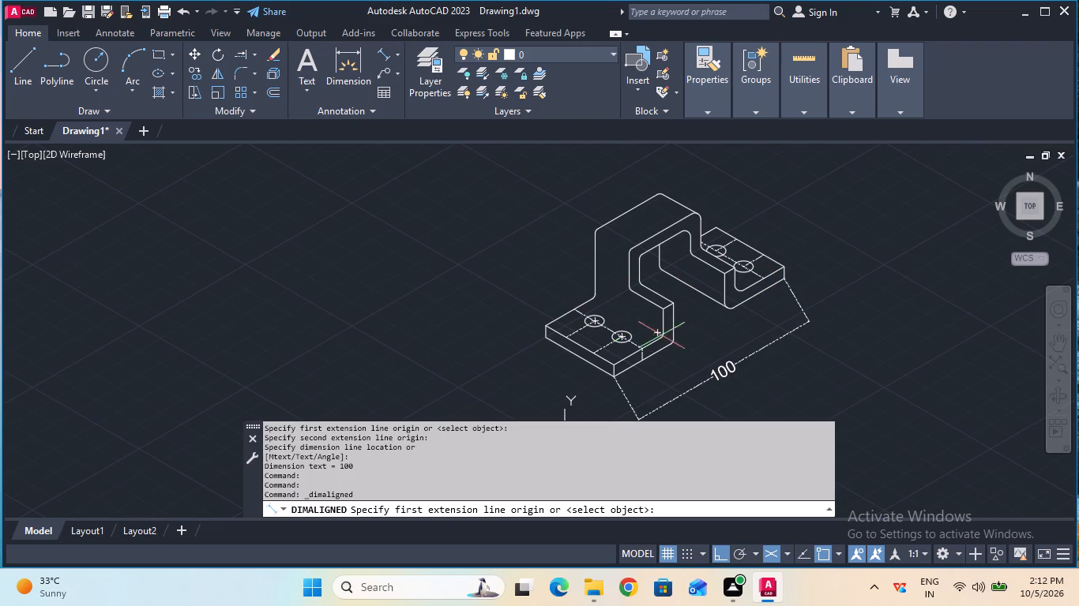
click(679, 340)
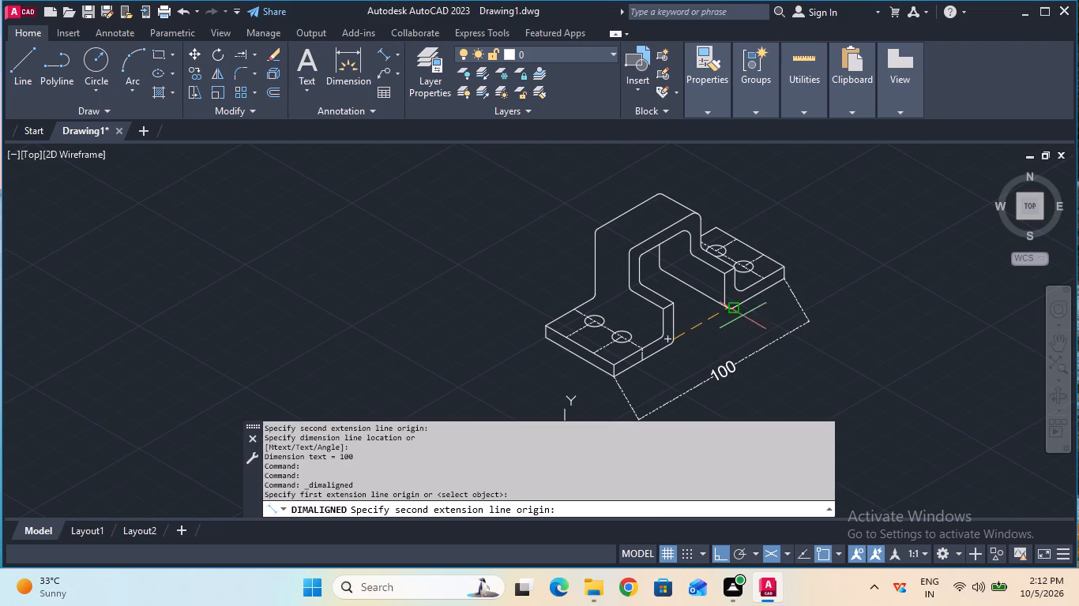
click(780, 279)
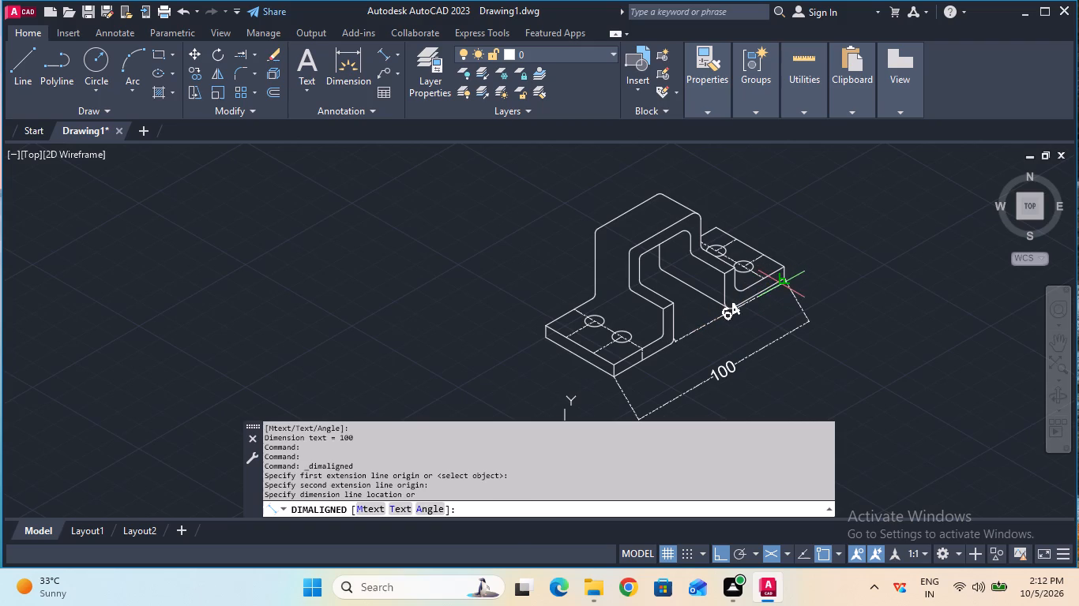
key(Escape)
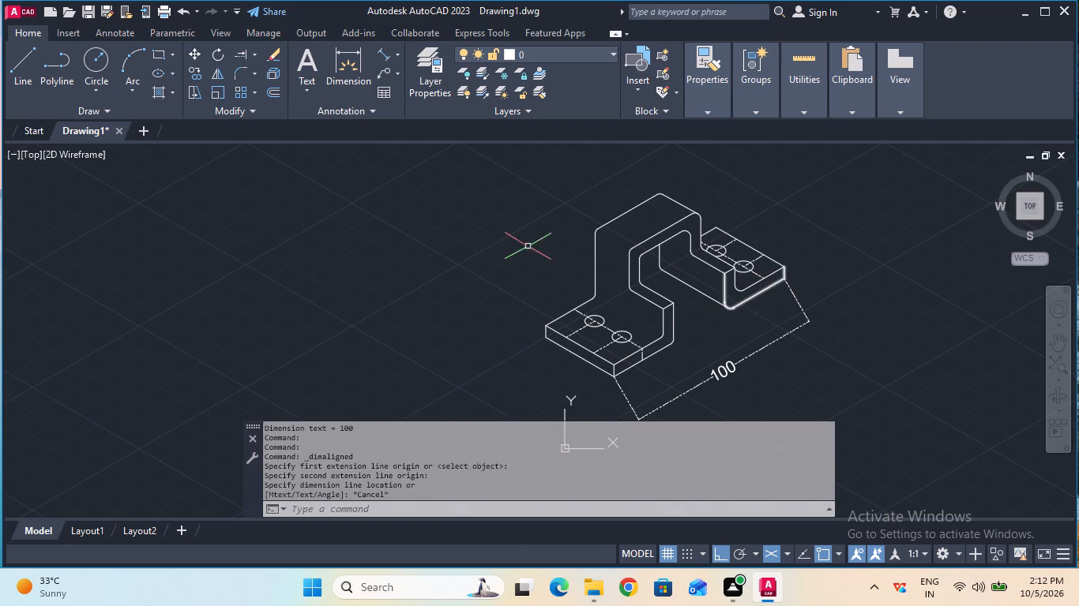
Add an aligned dimension from the front flange's lower bend end to the rear flange's lower outer corner, placed inside the overall dimension.
click(386, 52)
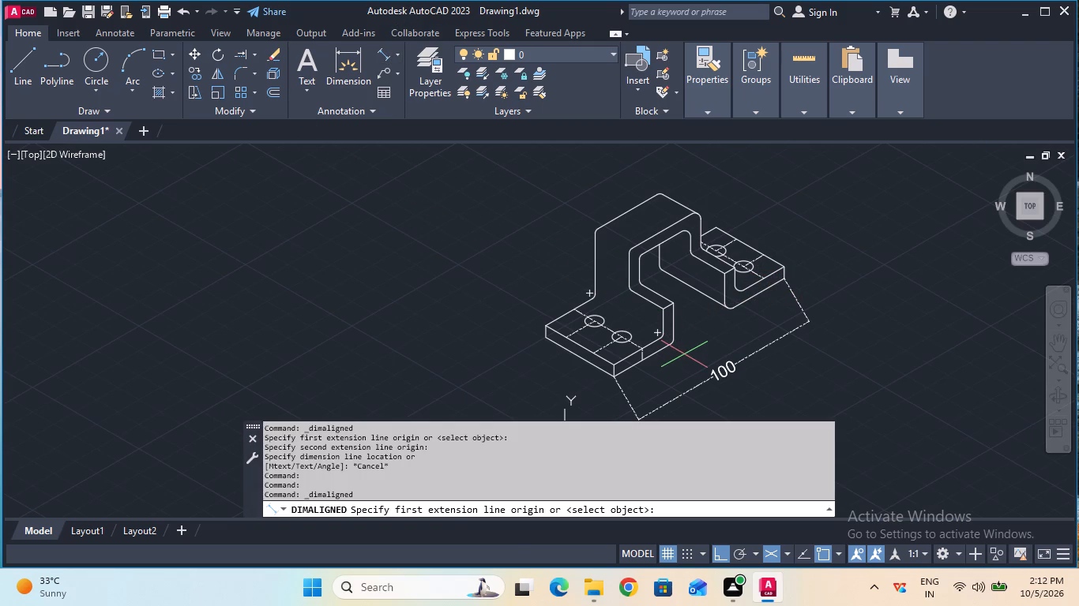
click(675, 342)
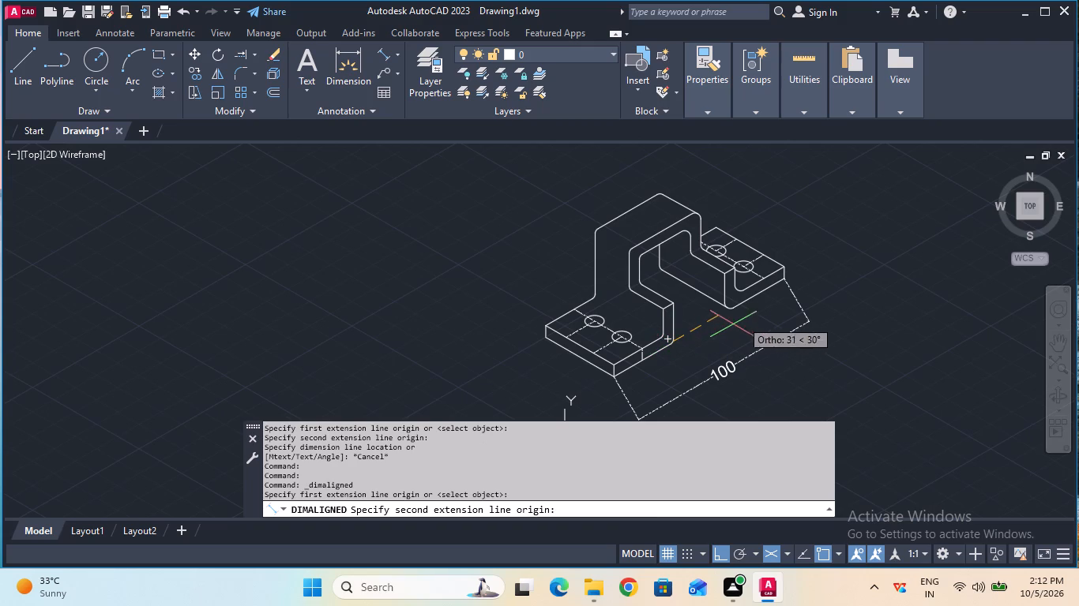
click(784, 275)
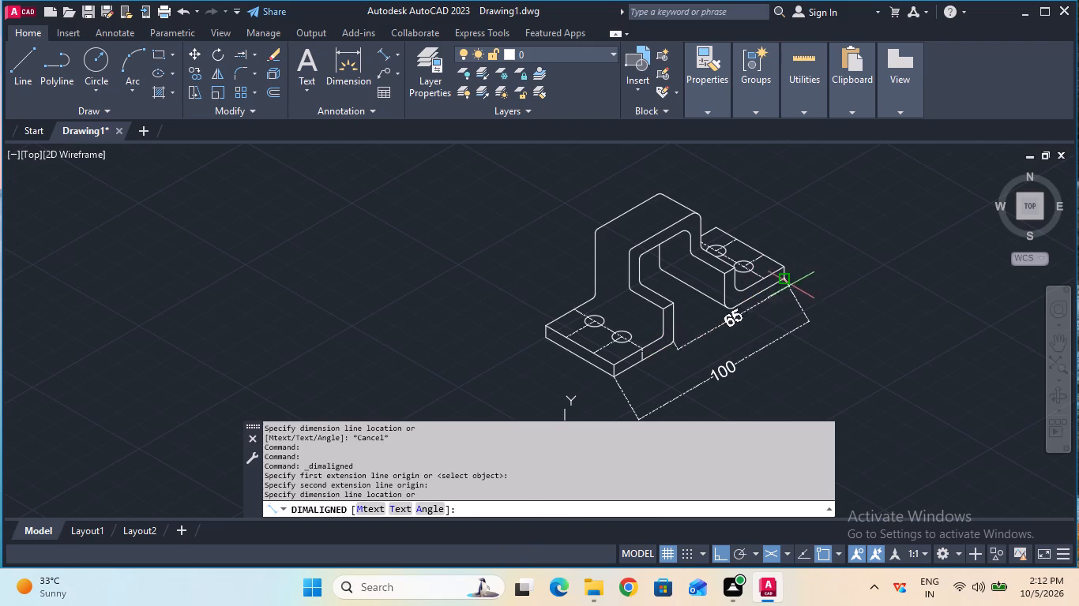
click(796, 296)
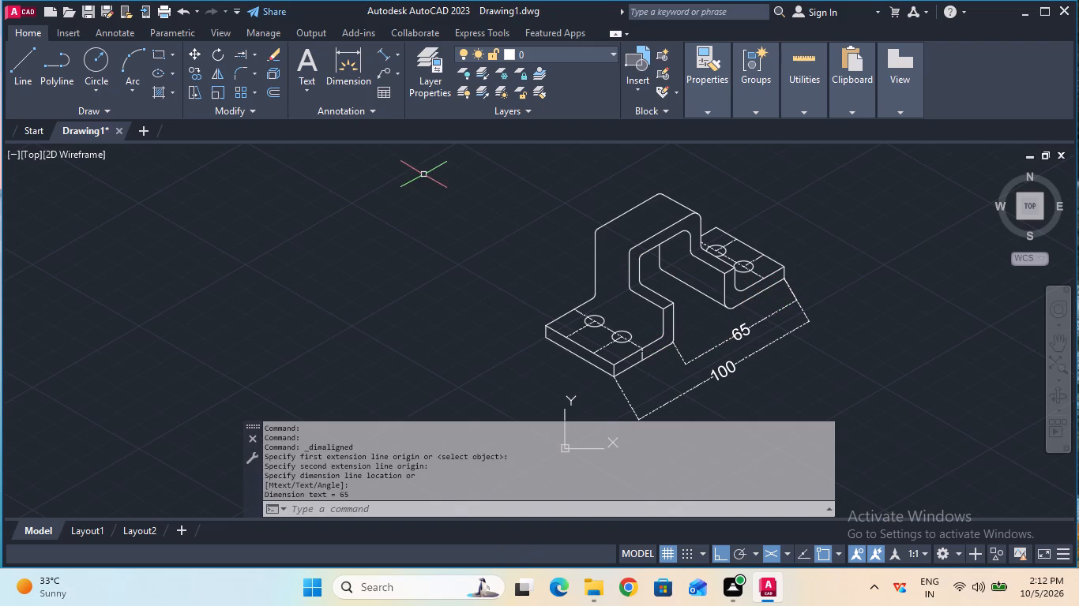
Add an aligned dimension on the rear flange from the hole centre line's edge end to the top outer corner.
click(385, 57)
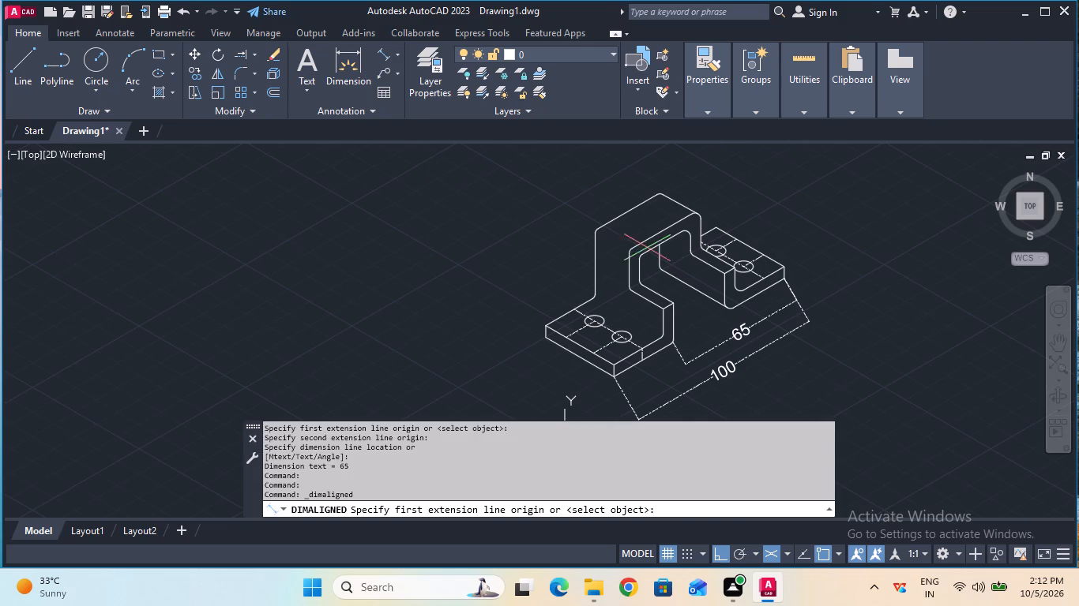
click(760, 255)
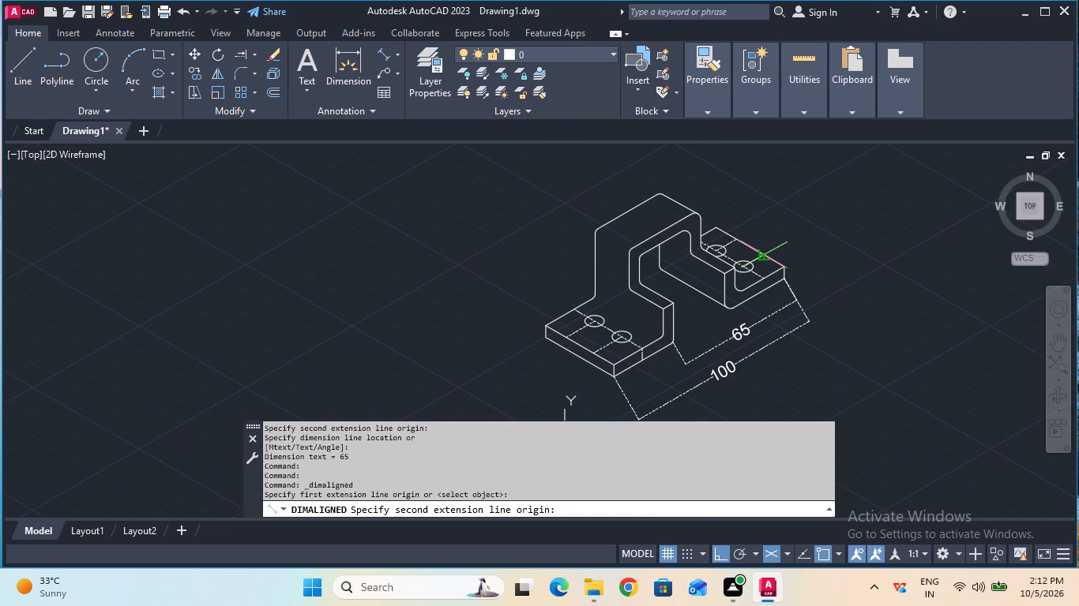
click(783, 263)
click(805, 249)
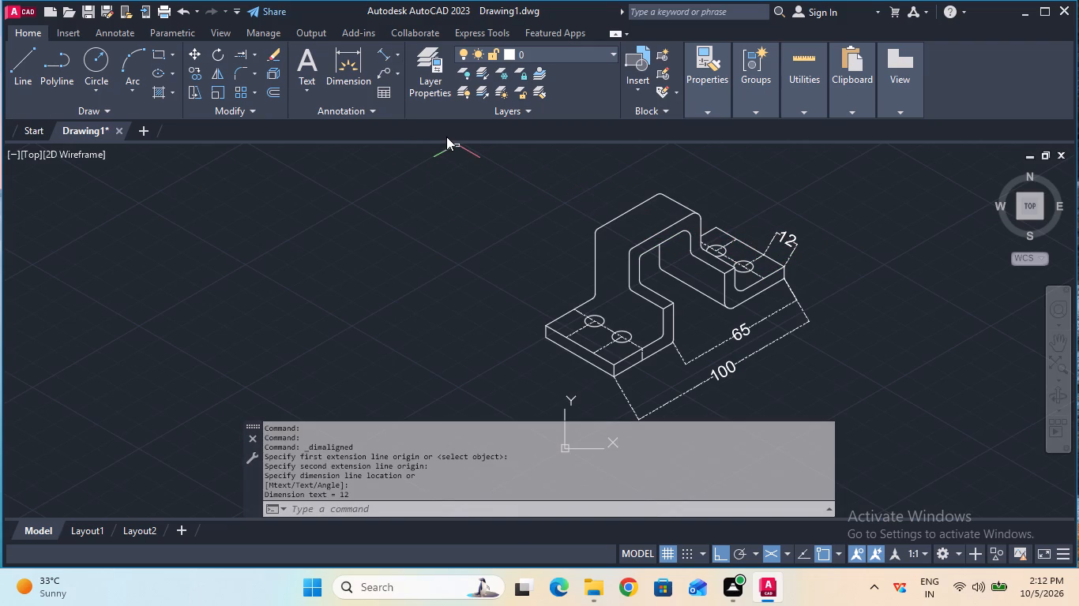
Add an aligned dimension between the centres of the front flange's two holes, placed just in front of them.
click(385, 57)
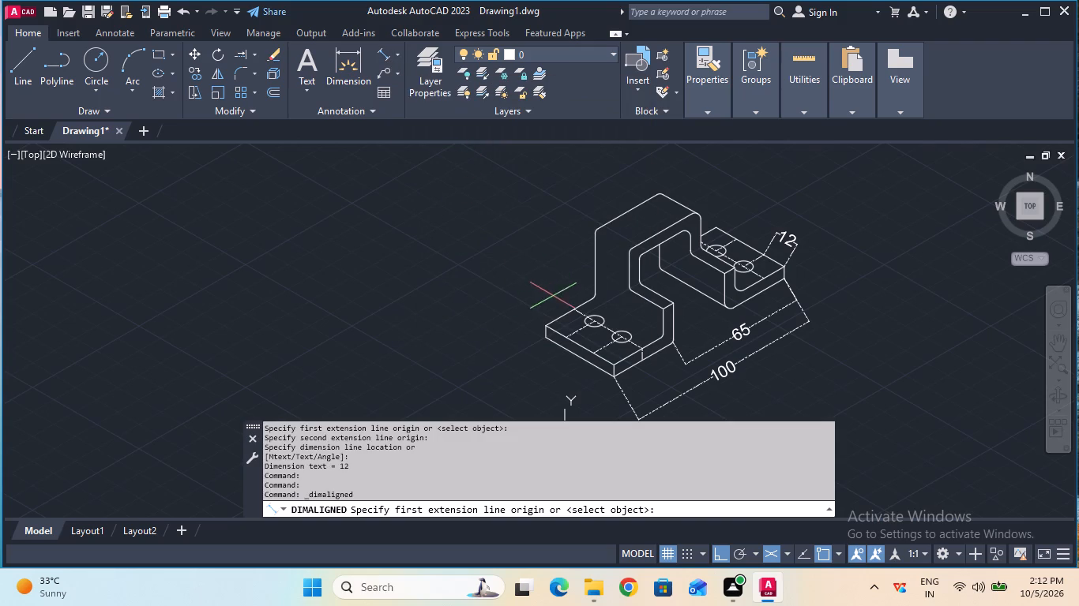
click(594, 318)
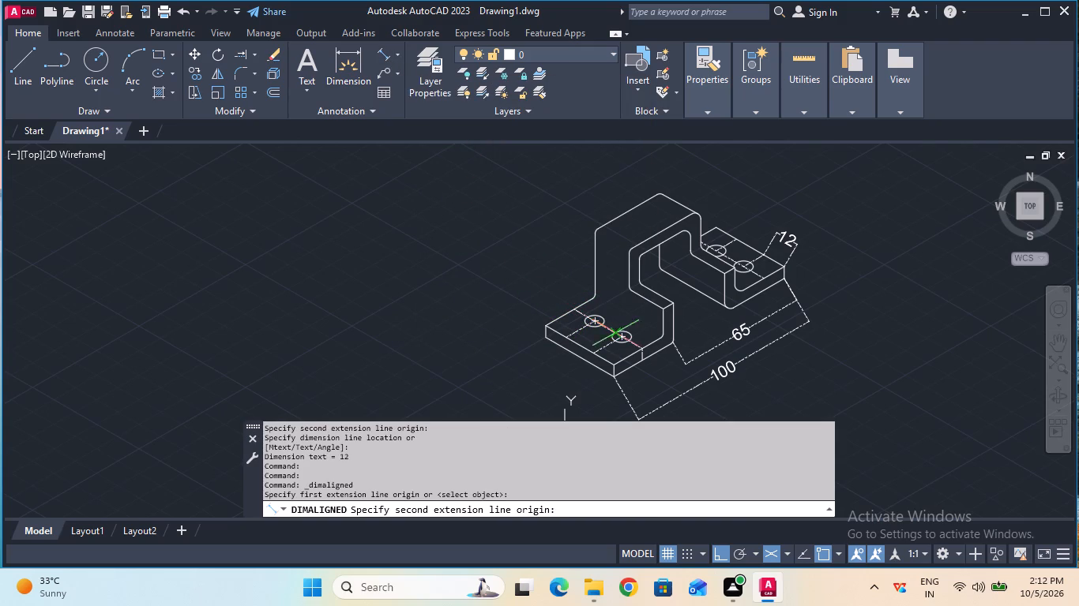
click(623, 340)
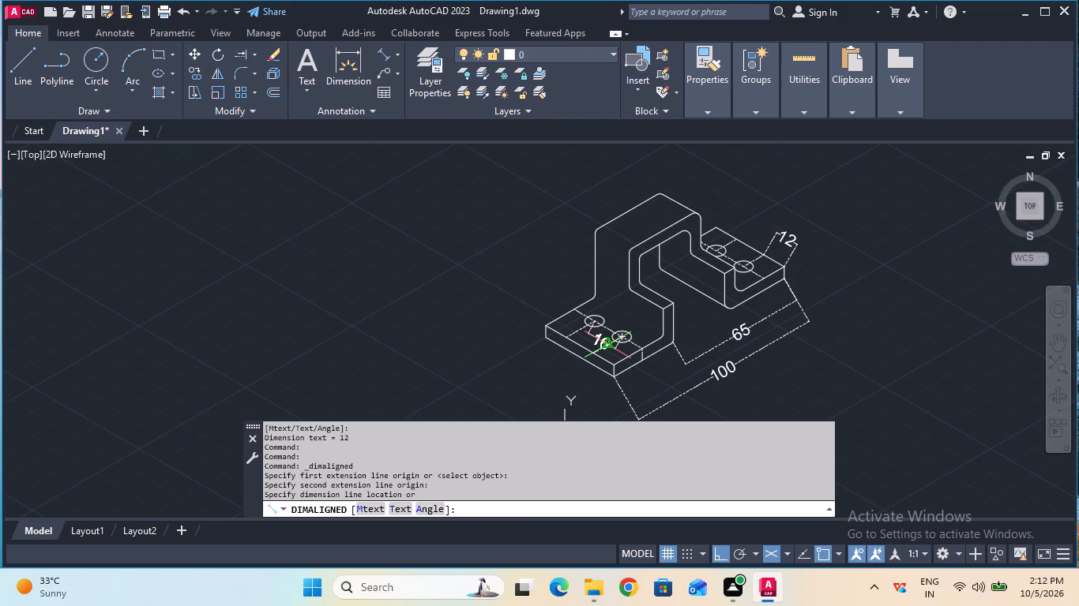
click(607, 350)
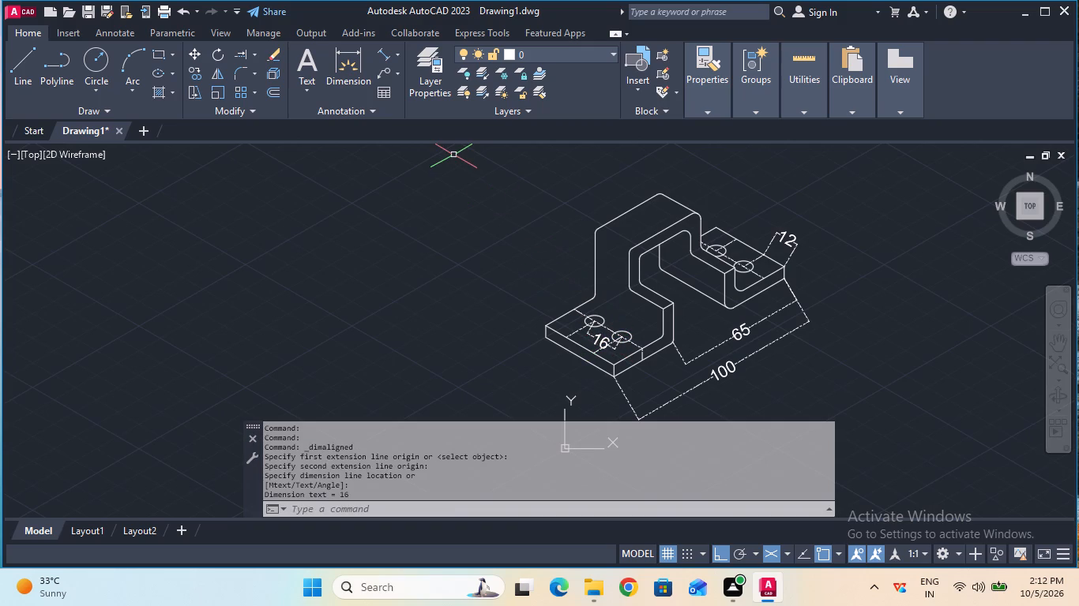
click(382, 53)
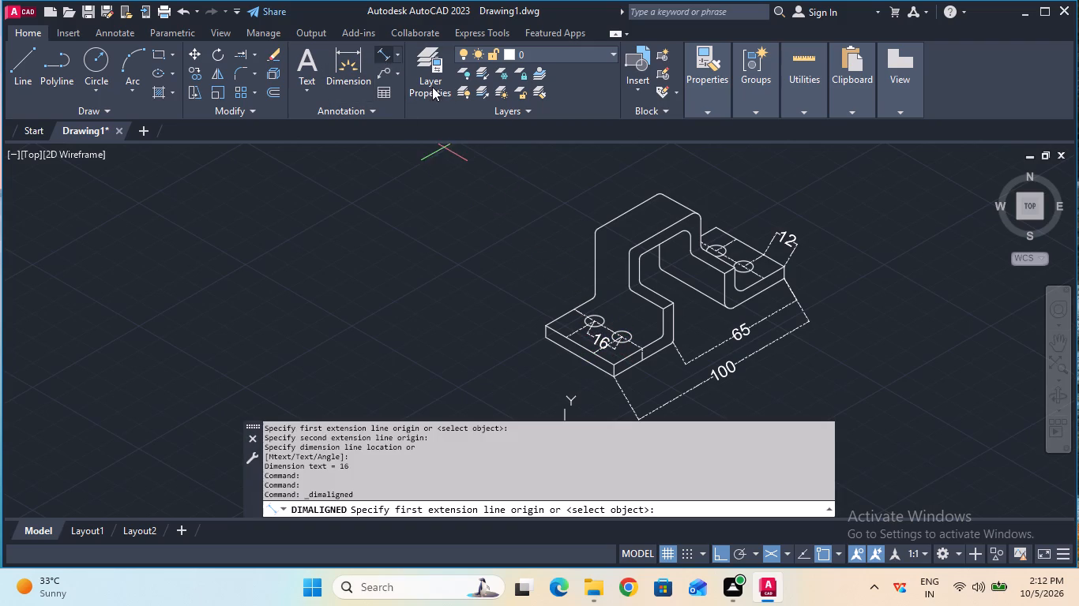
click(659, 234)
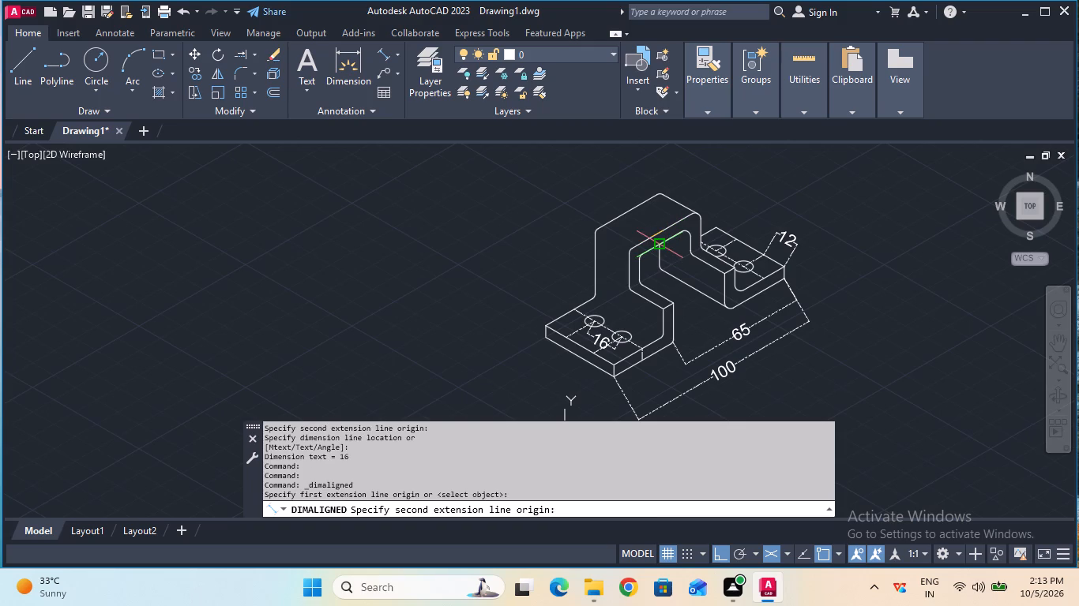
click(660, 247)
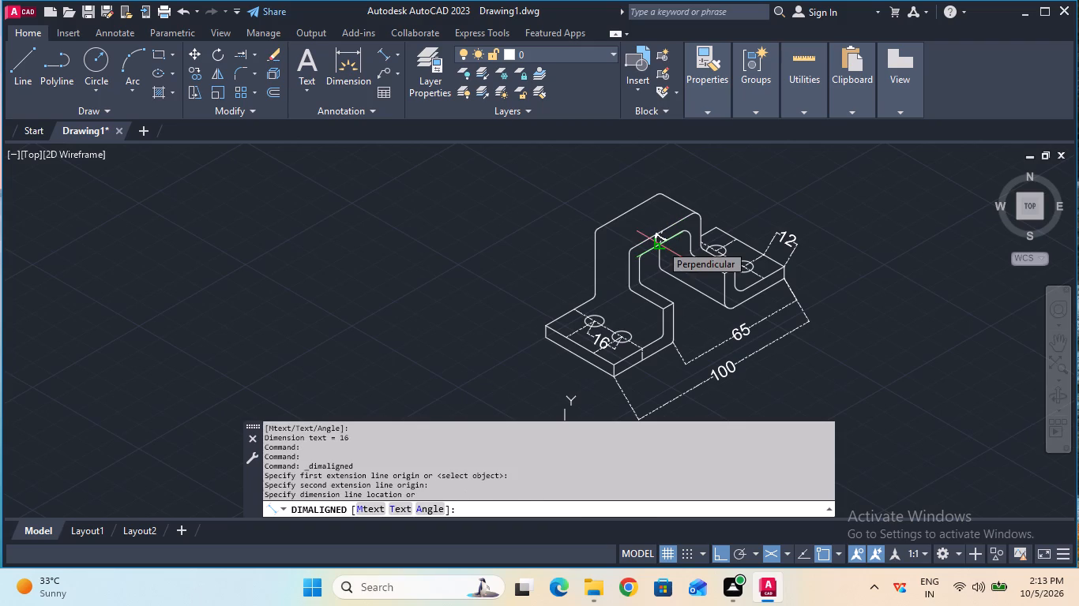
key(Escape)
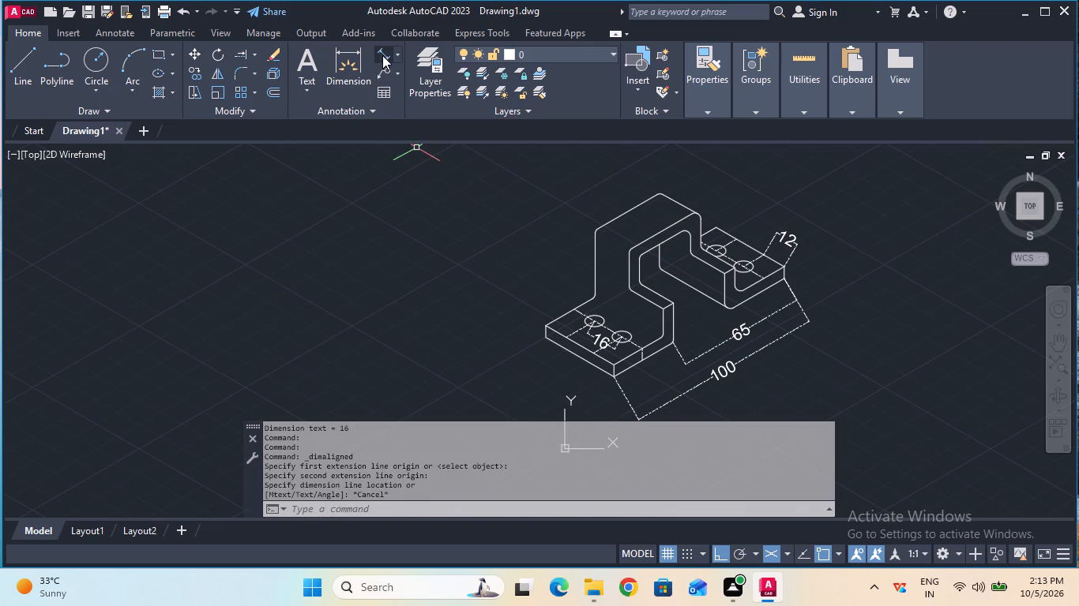
Add an aligned dimension across the bracket's plate thickness, on the short edge above the front flange's bend.
click(382, 55)
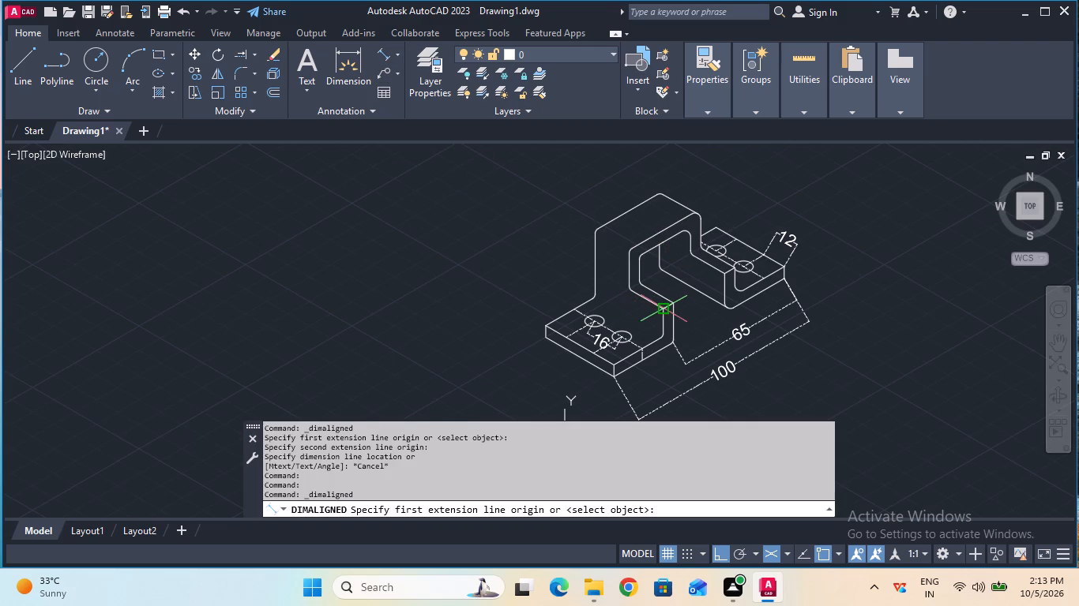
click(664, 309)
click(675, 301)
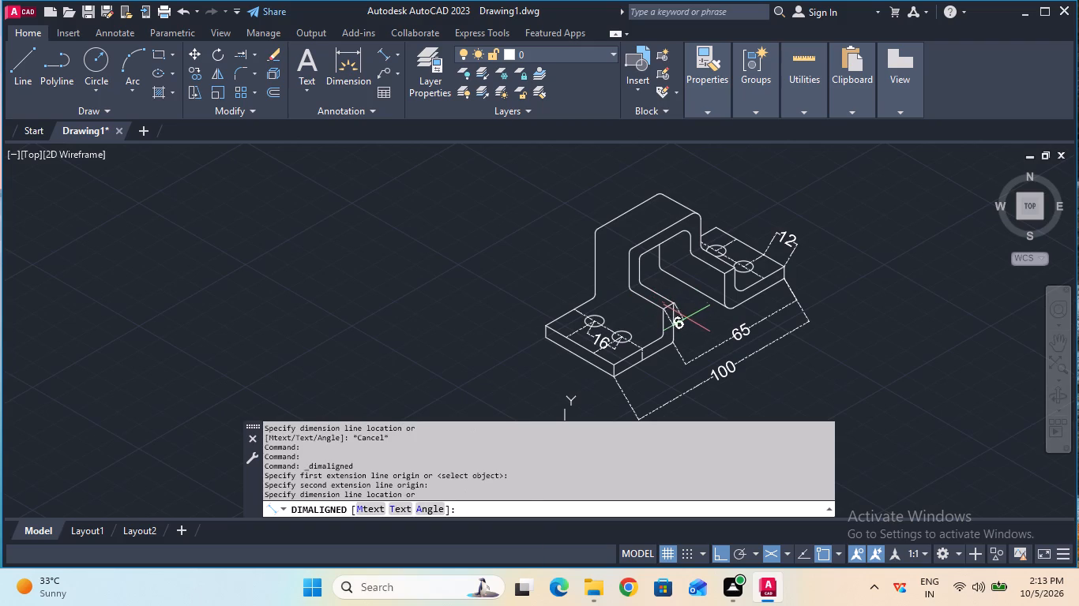
click(690, 320)
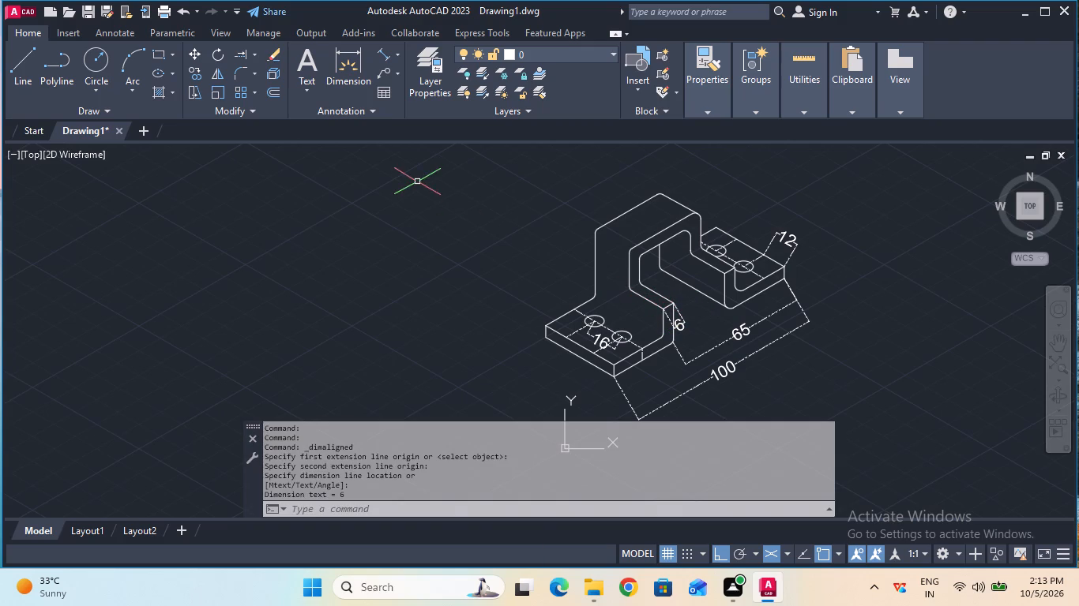
Add an aligned dimension for the front flange's width along its lower outer edge, offset outside the bracket.
click(384, 46)
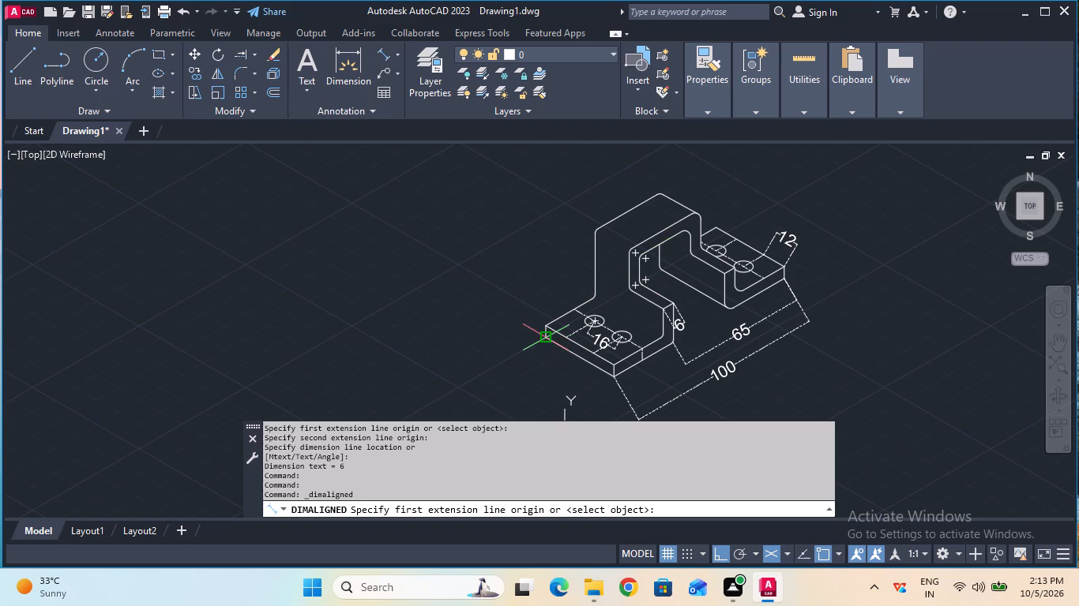
click(547, 336)
click(610, 376)
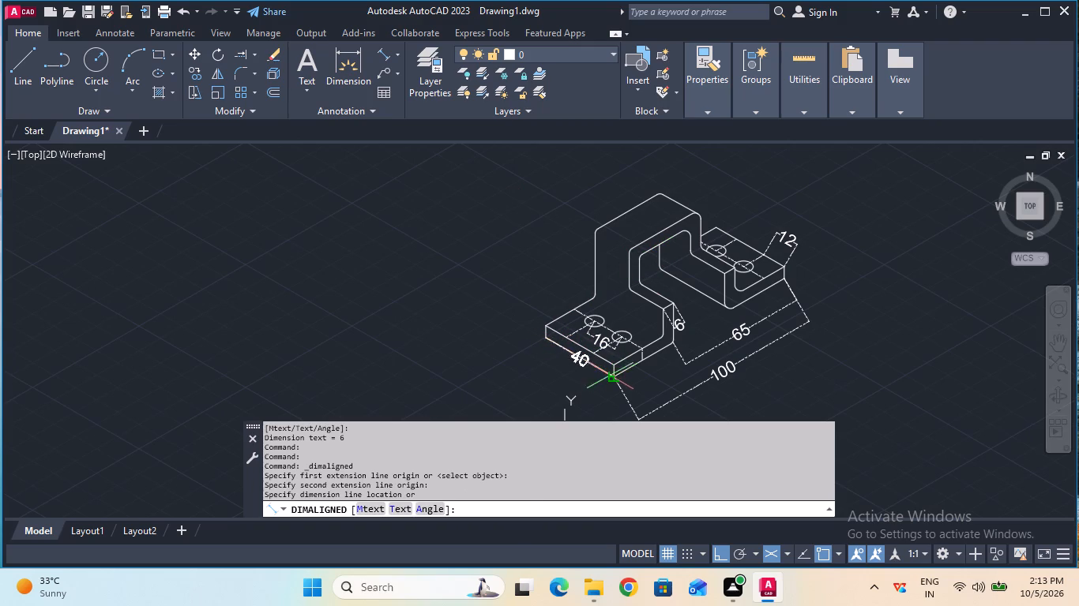
click(600, 391)
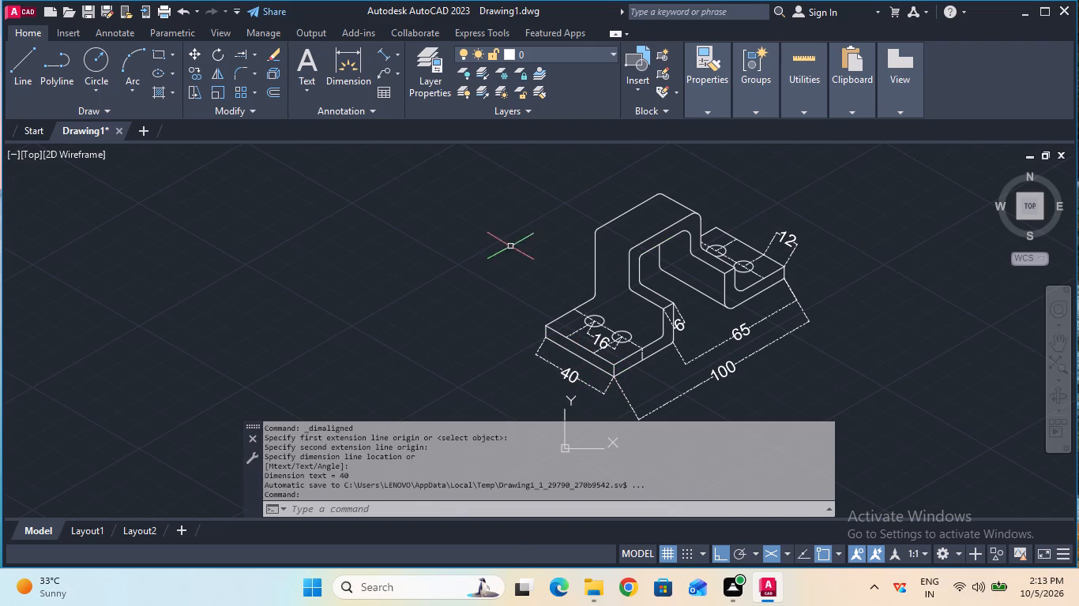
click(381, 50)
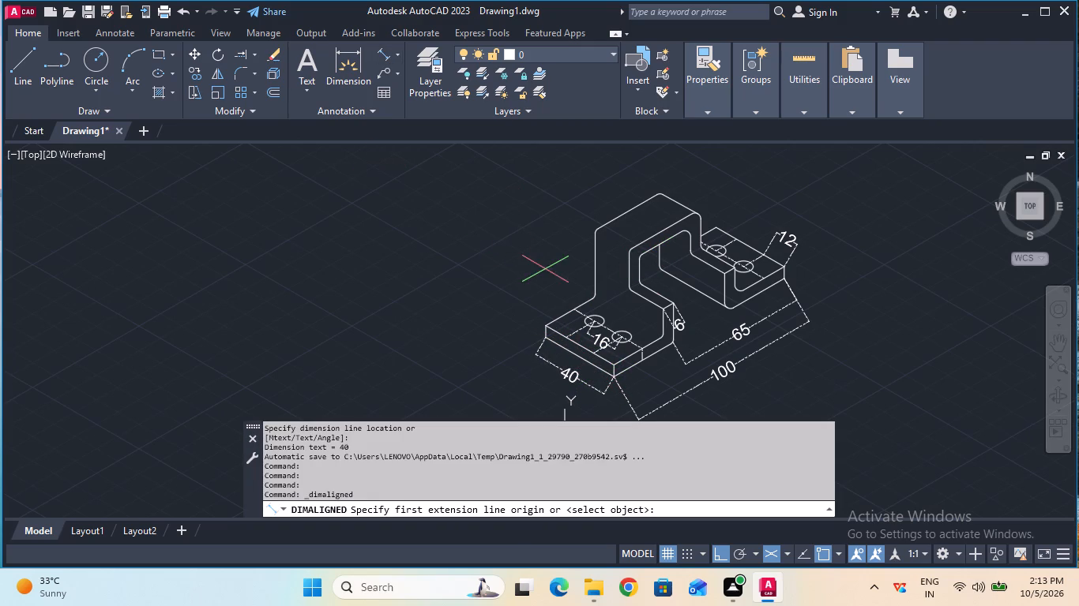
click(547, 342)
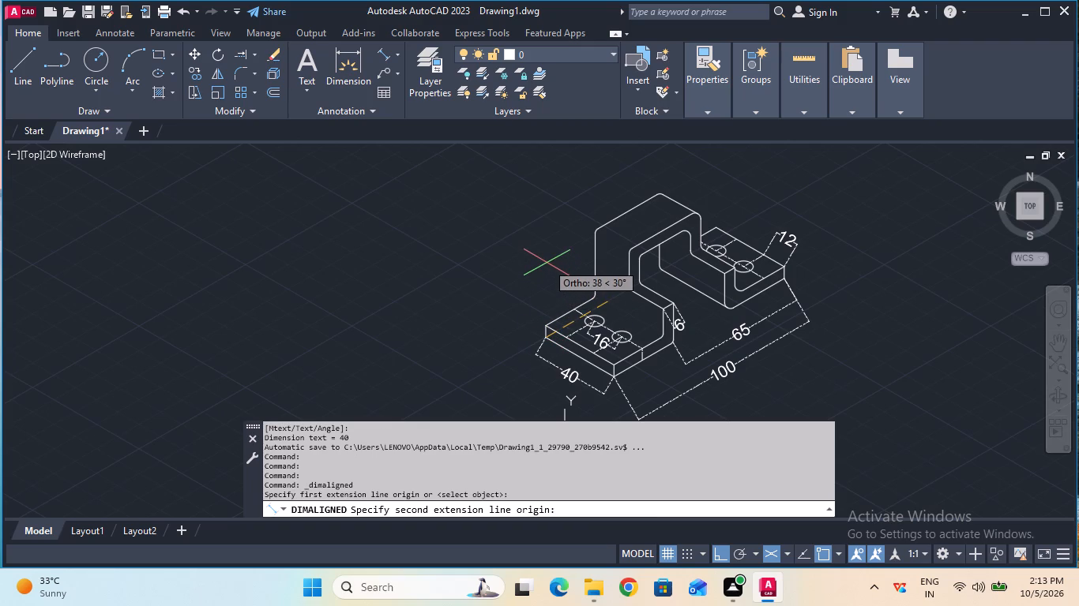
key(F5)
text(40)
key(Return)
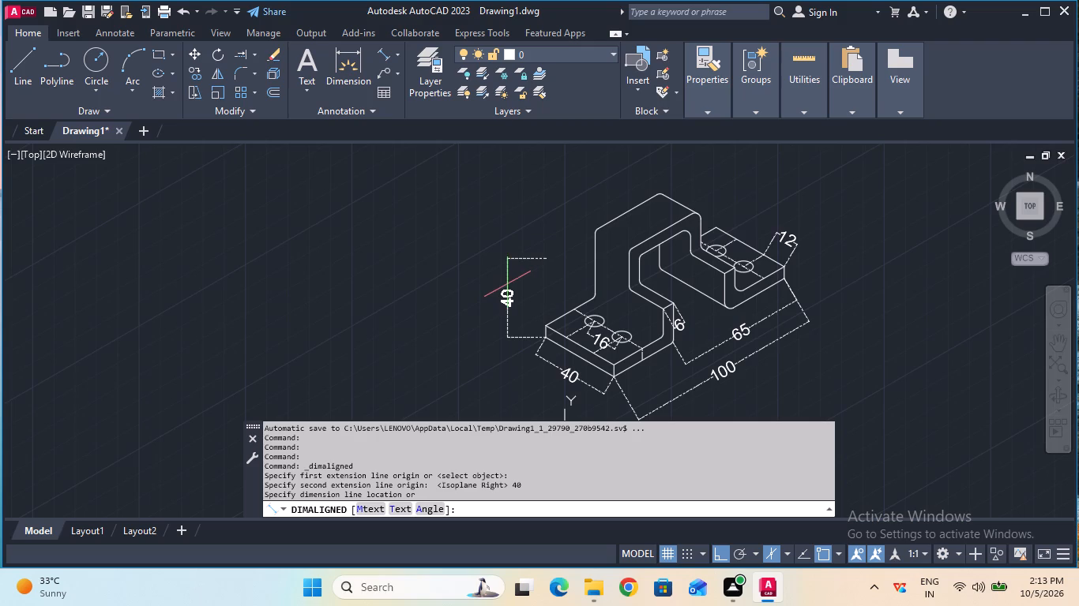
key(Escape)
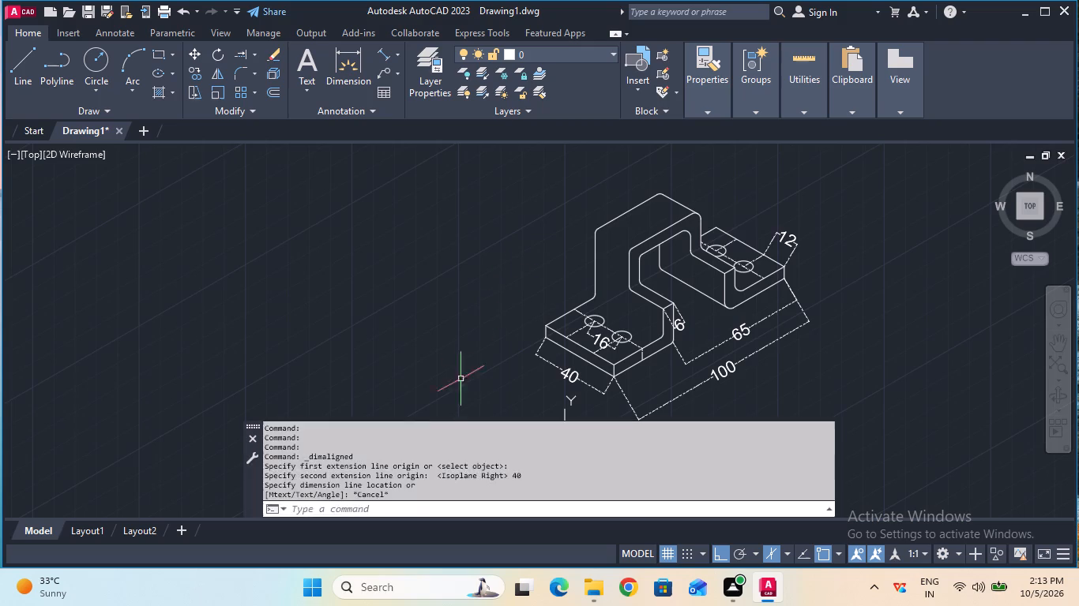
Turn off log file recording with the LOGFILEOFF command.
click(433, 505)
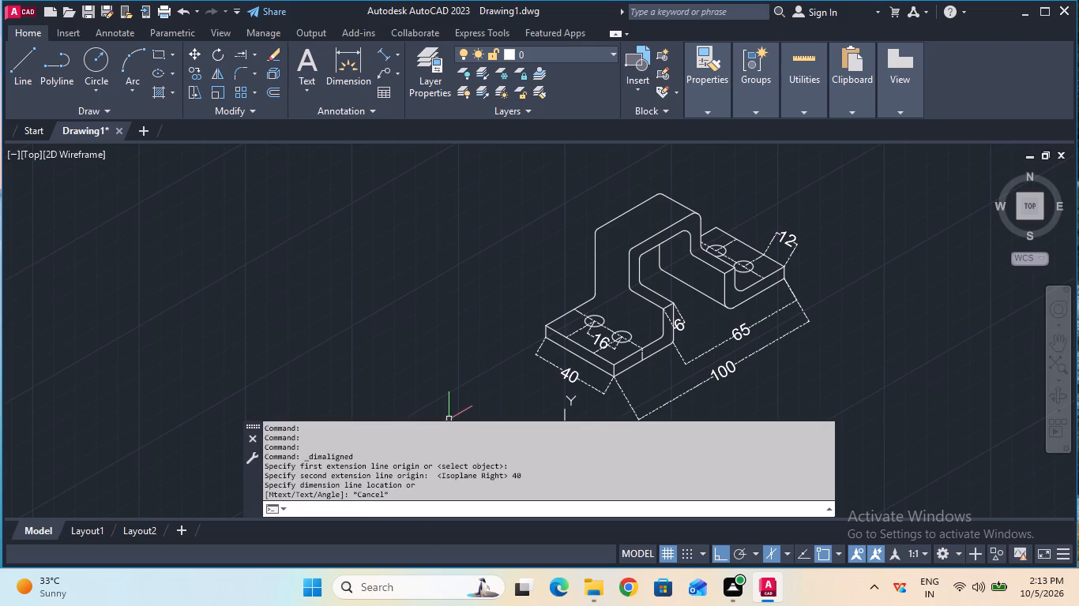
text(log)
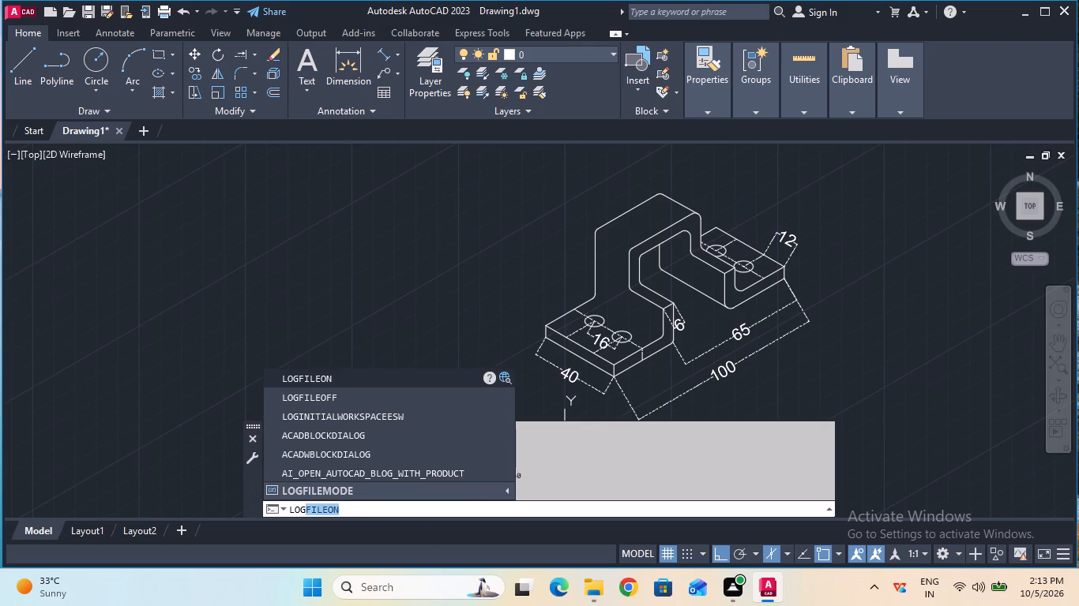
click(365, 400)
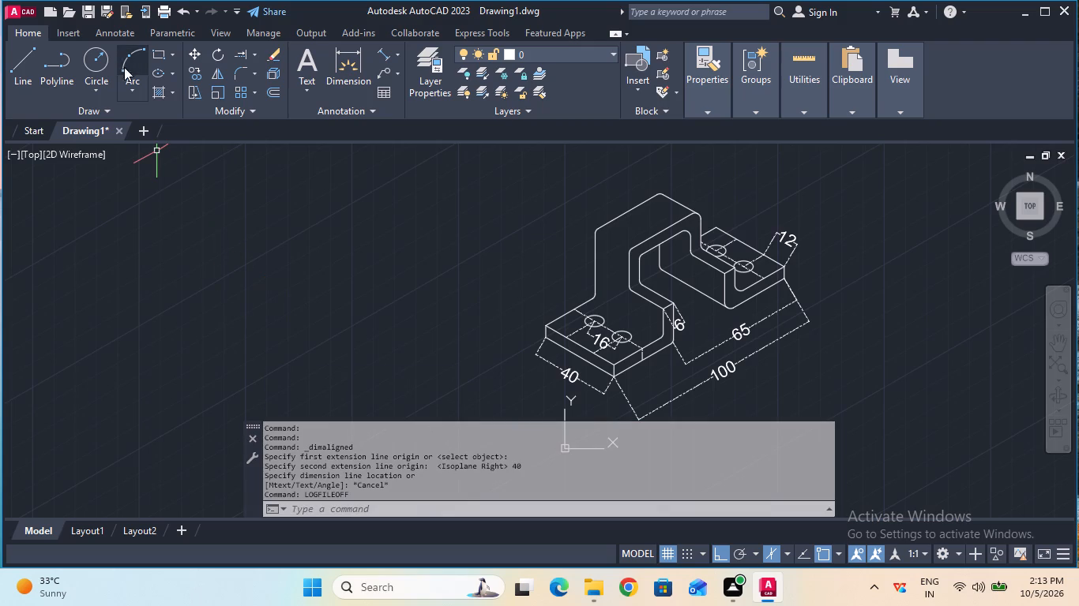
Save the drawing in Documents as S-Bracket in AutoCAD 2018 Drawing format.
click(91, 17)
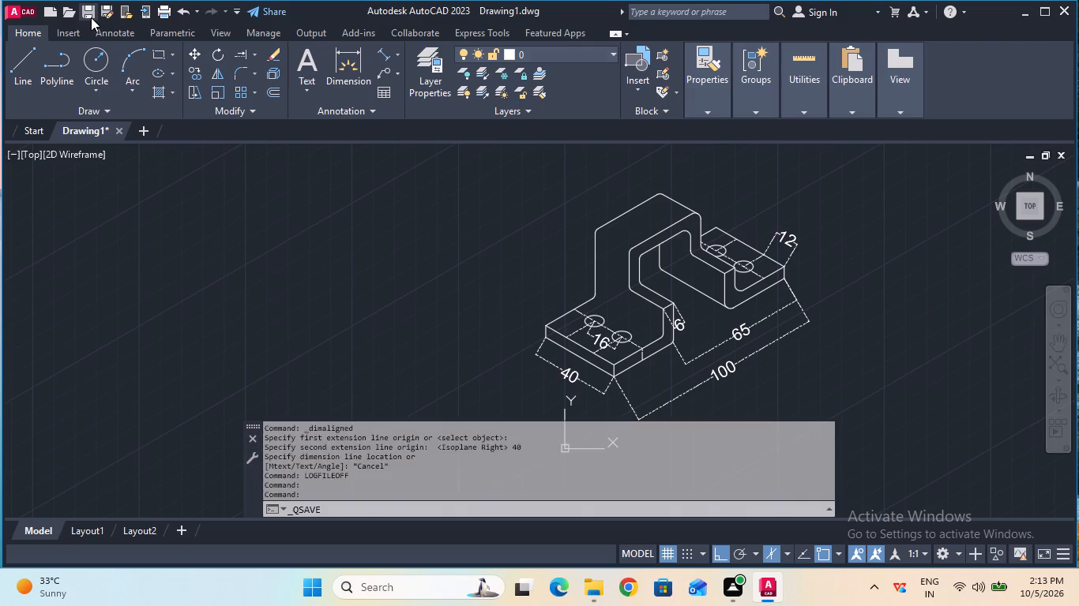
key(BackSpace)
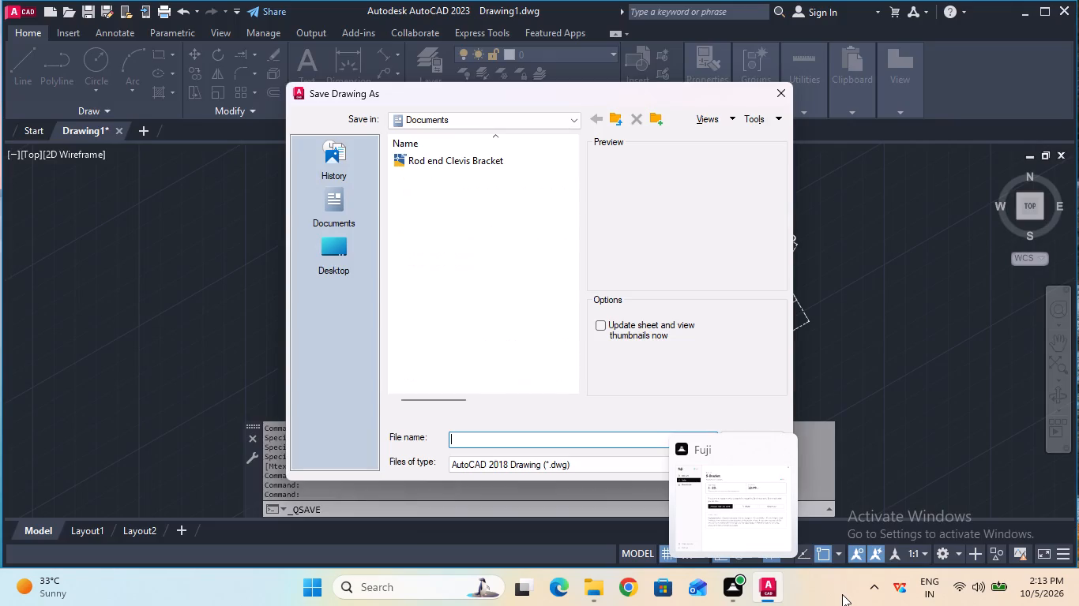
key(s)
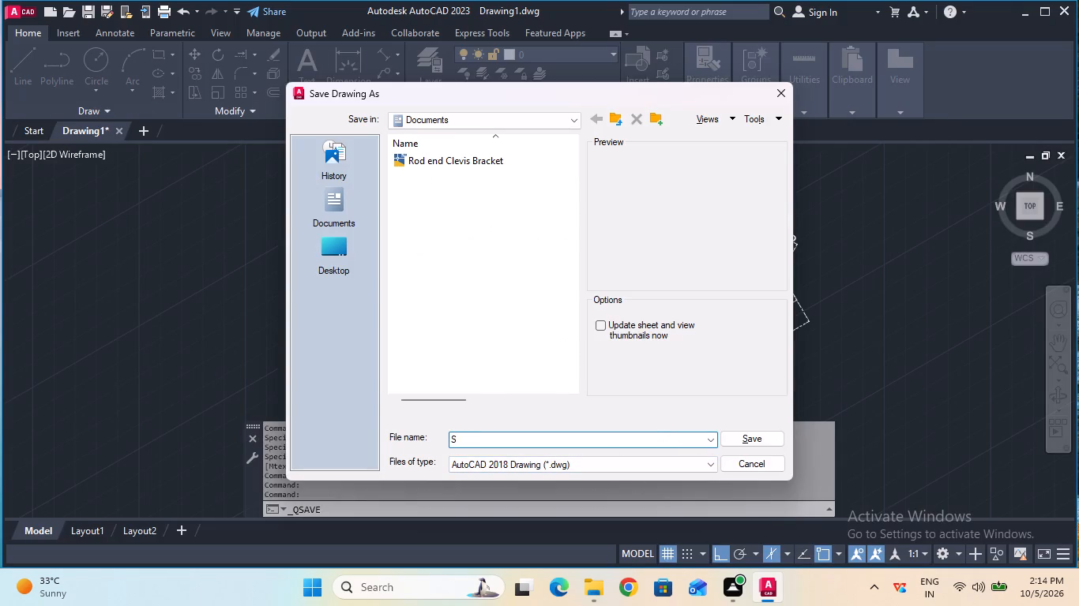
key(minus)
key(b)
text(racket)
click(720, 436)
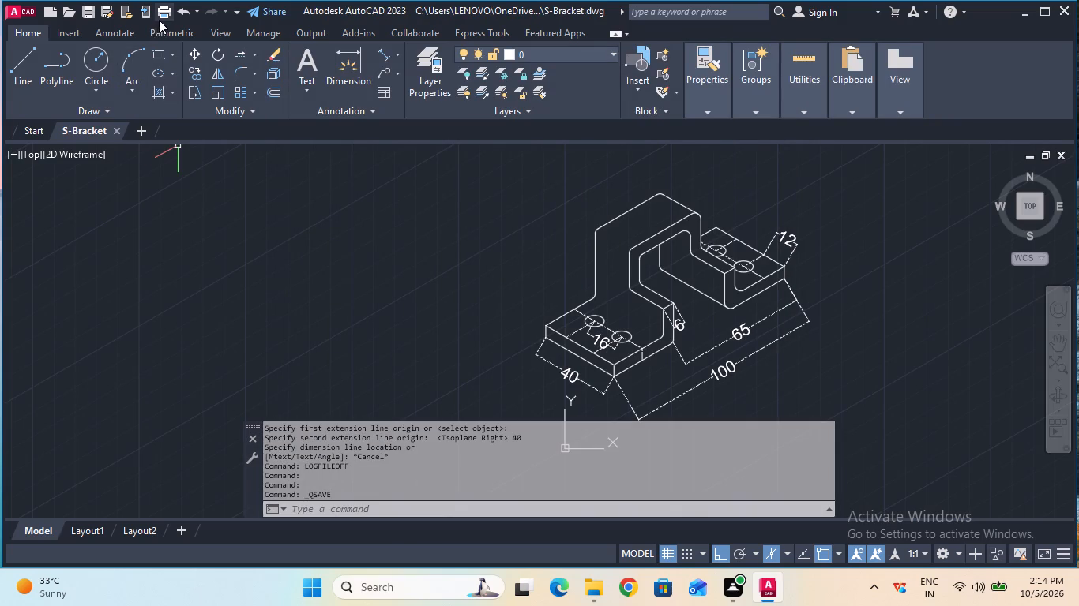
Set up the plot on ISO A4 (297.00 x 210.00 MM) paper with a window plot area enclosing the dimensioned bracket.
ctrl+scroll(366, 197, down, 1)
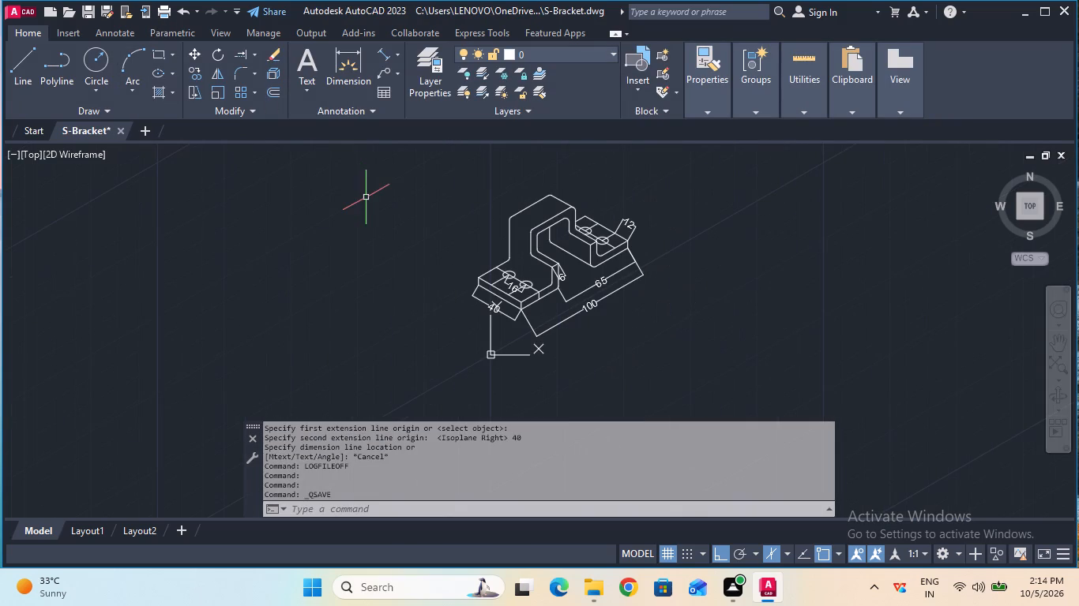
click(167, 16)
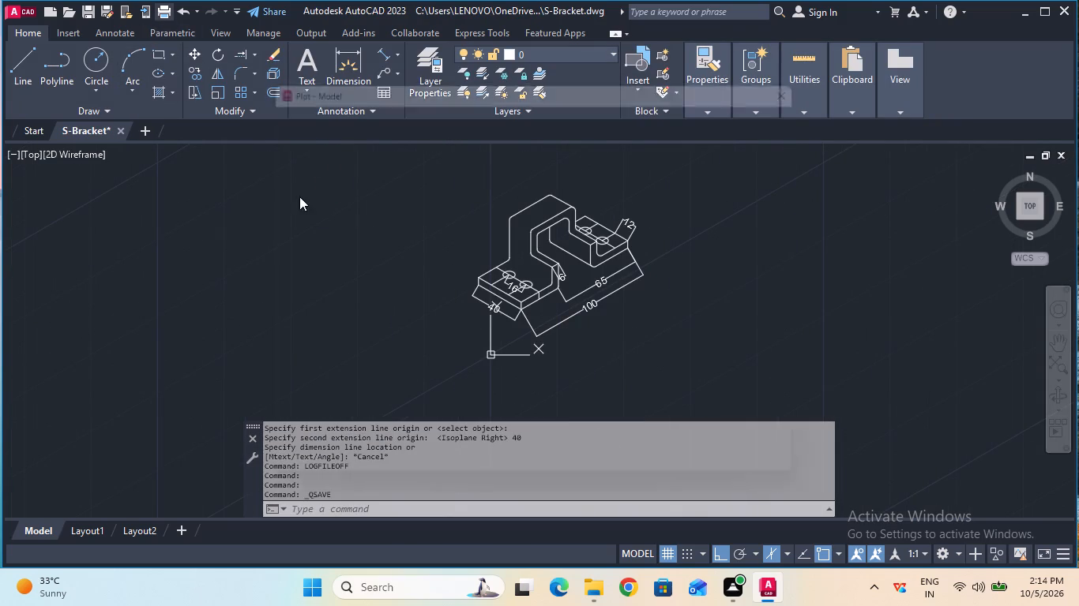
click(400, 309)
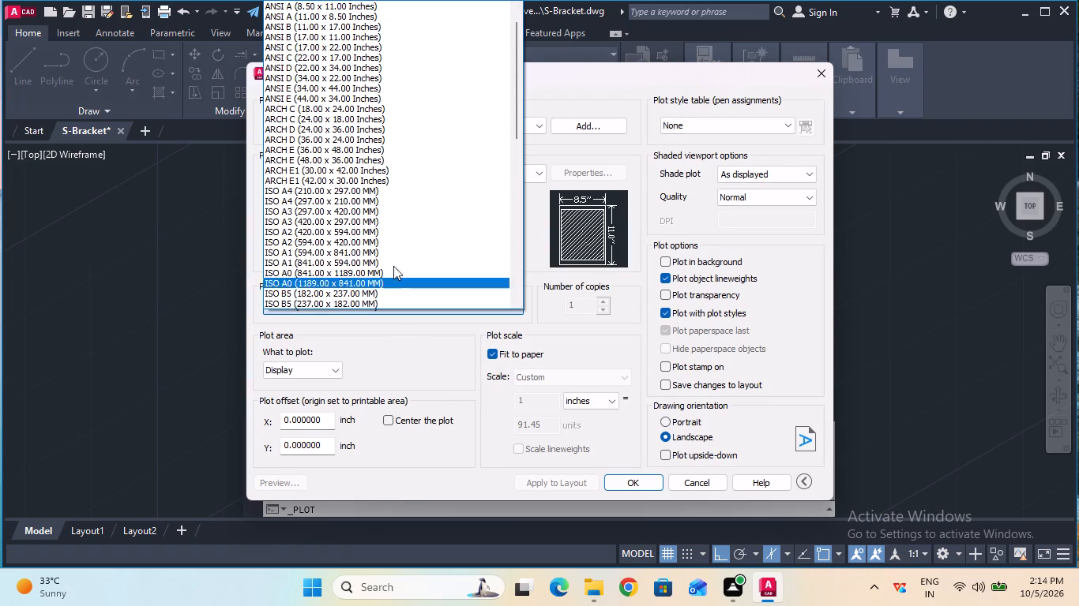
click(385, 197)
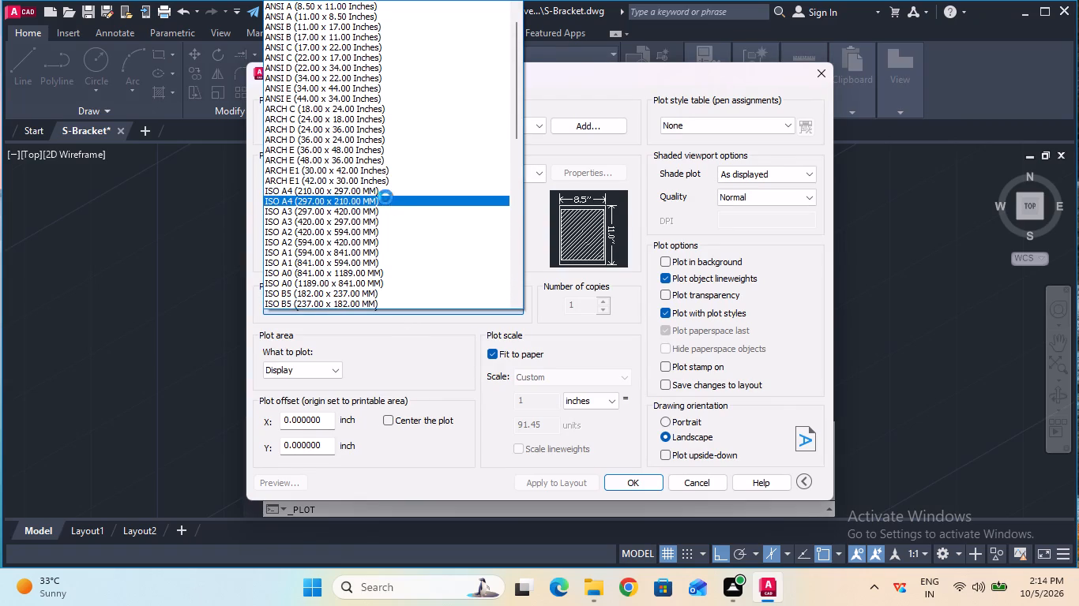
double_click(387, 417)
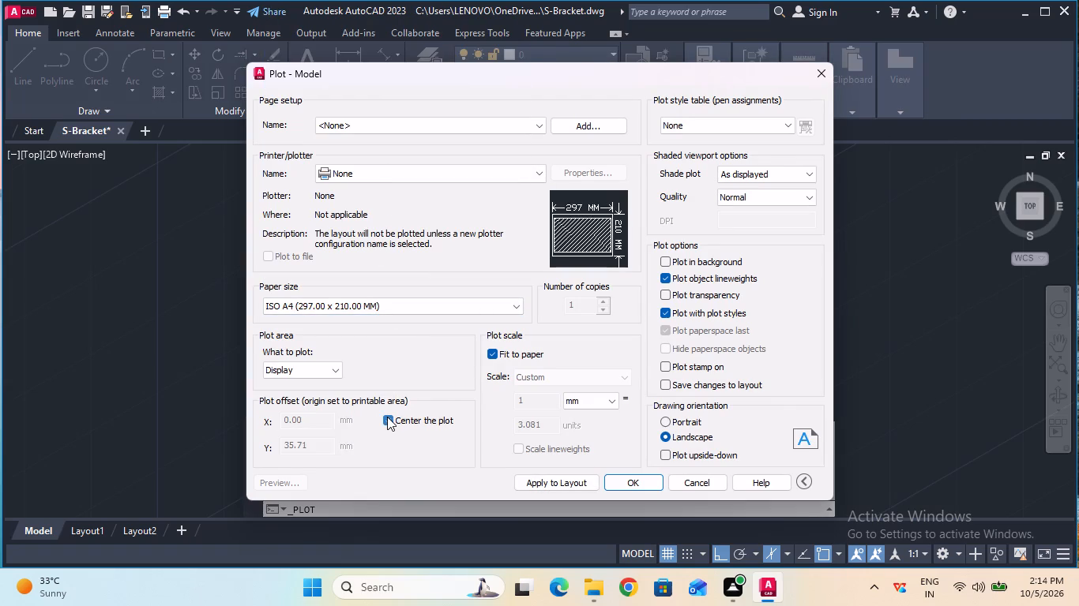
click(333, 366)
click(310, 420)
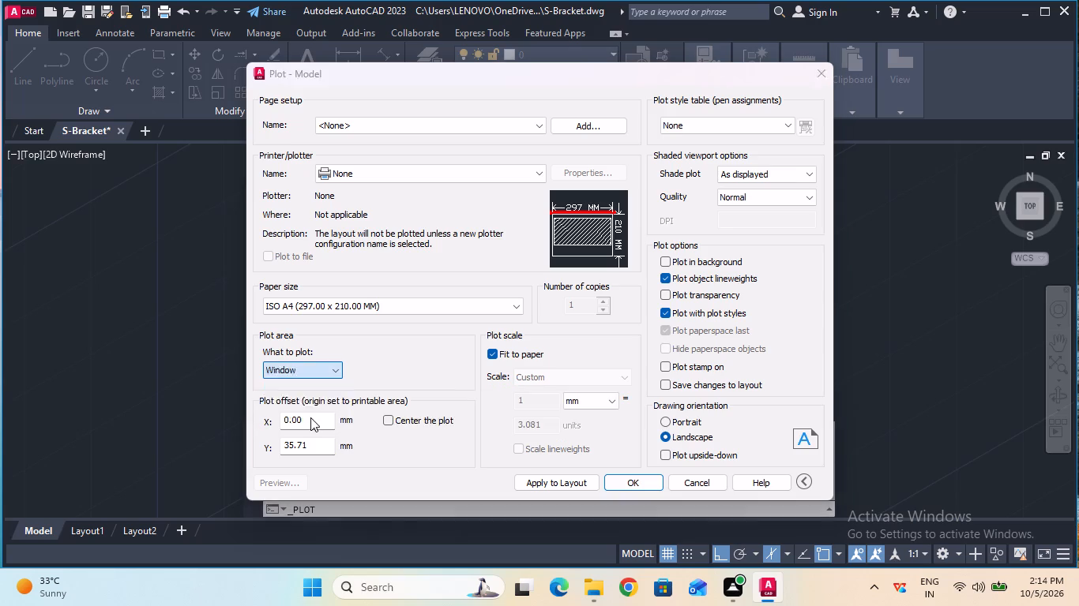
click(419, 166)
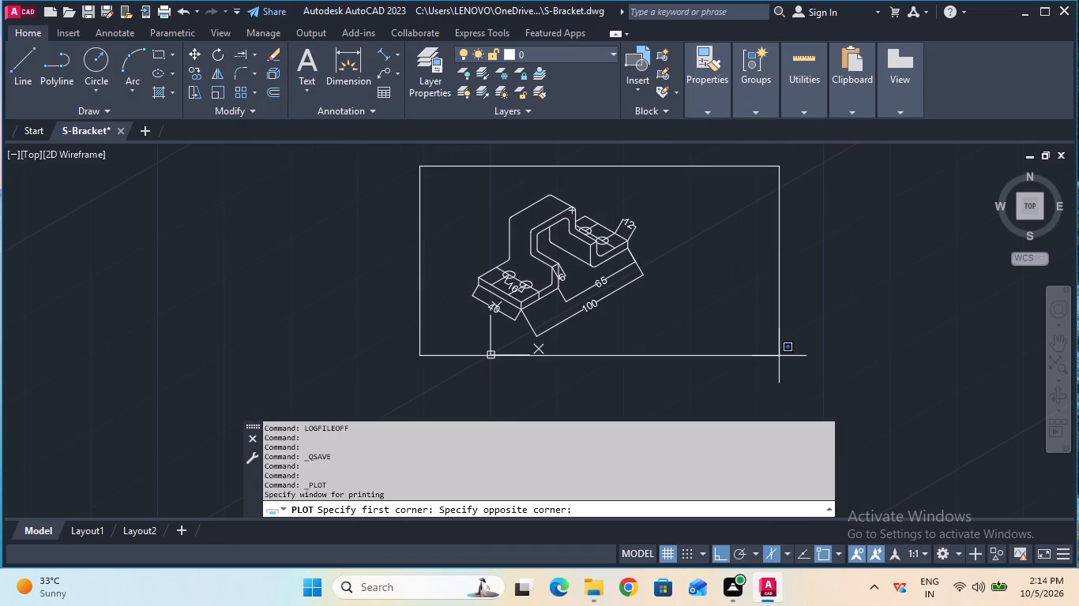
click(721, 394)
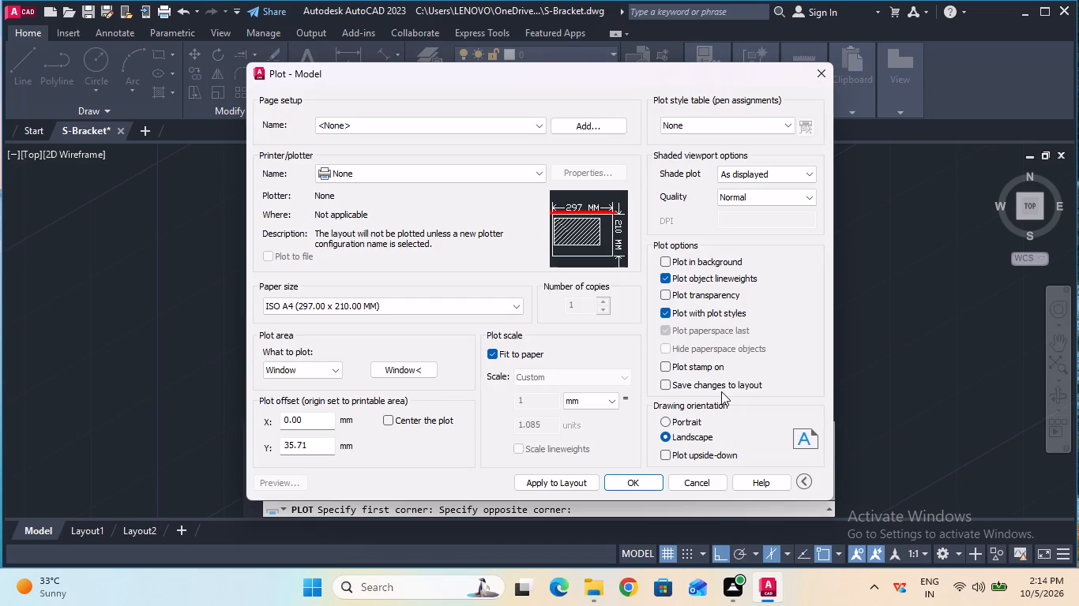
Plot the windowed bracket with DWG To PDF.pc3, save the PDF under its proposed name, and close the opened PDF.
double_click(456, 182)
click(467, 172)
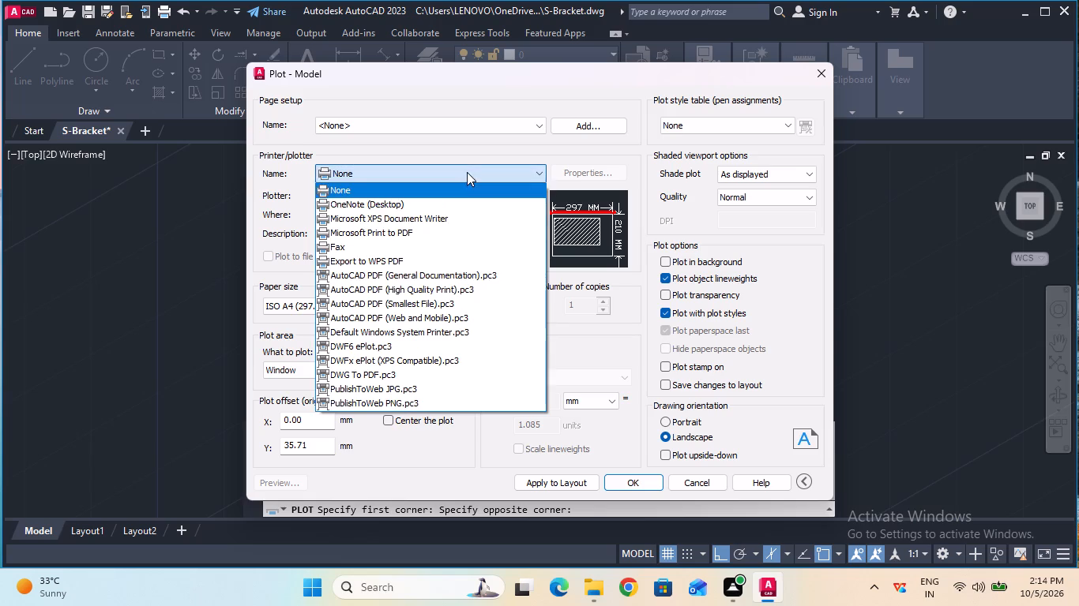
click(469, 369)
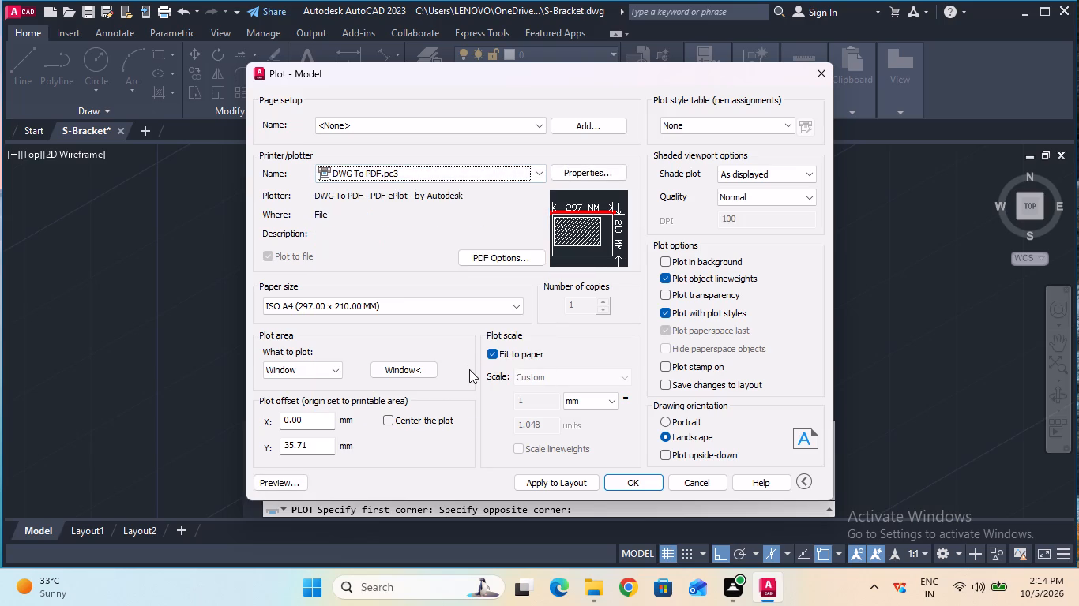
click(631, 488)
click(737, 434)
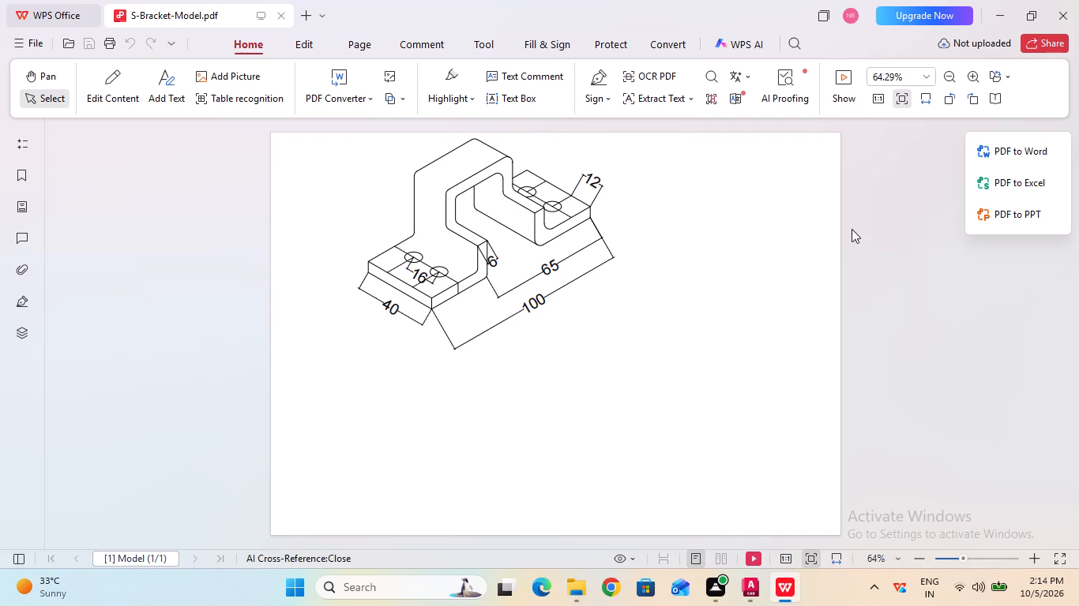
click(1053, 26)
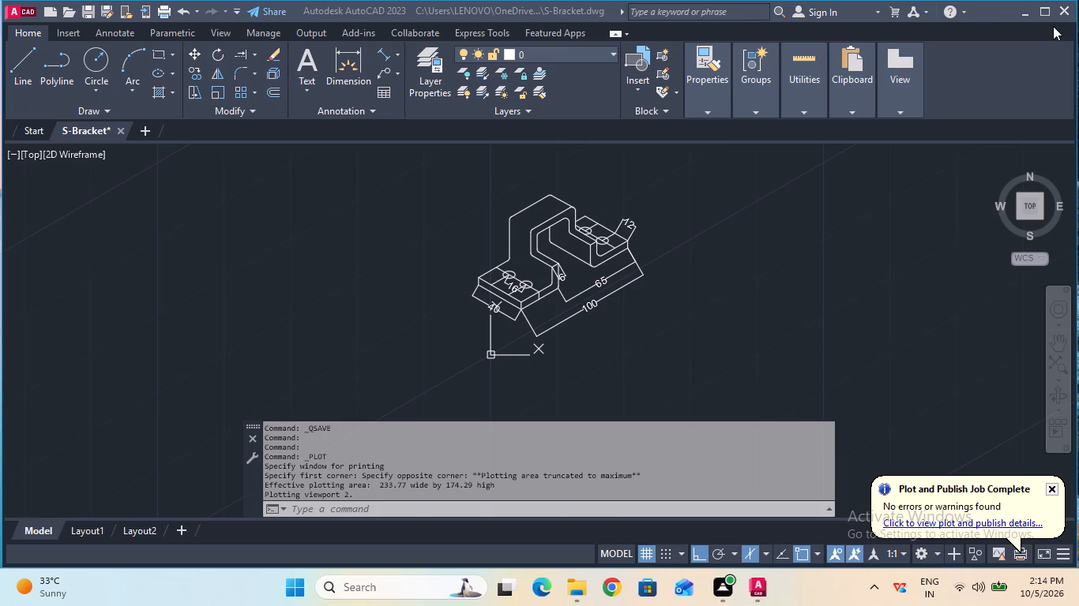
Quit AutoCAD and save the changes to the S-Bracket drawing.
click(1058, 17)
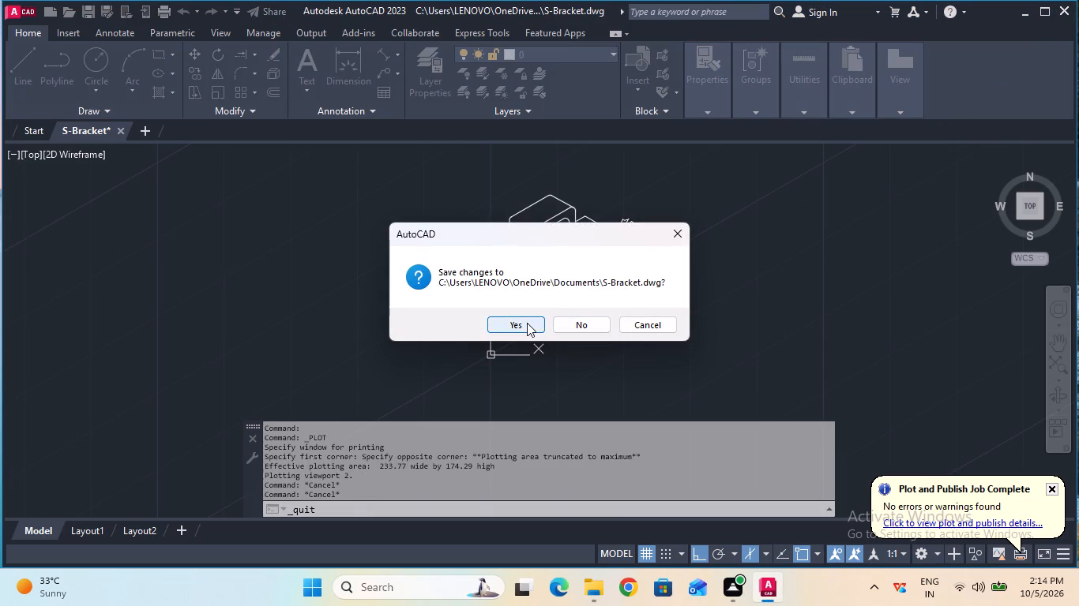
click(527, 323)
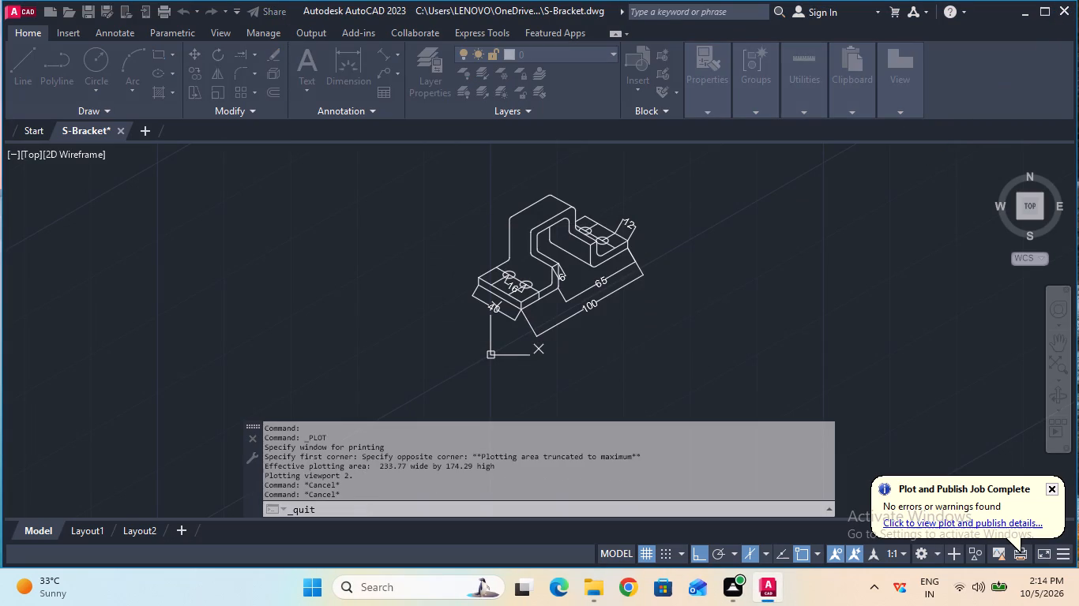